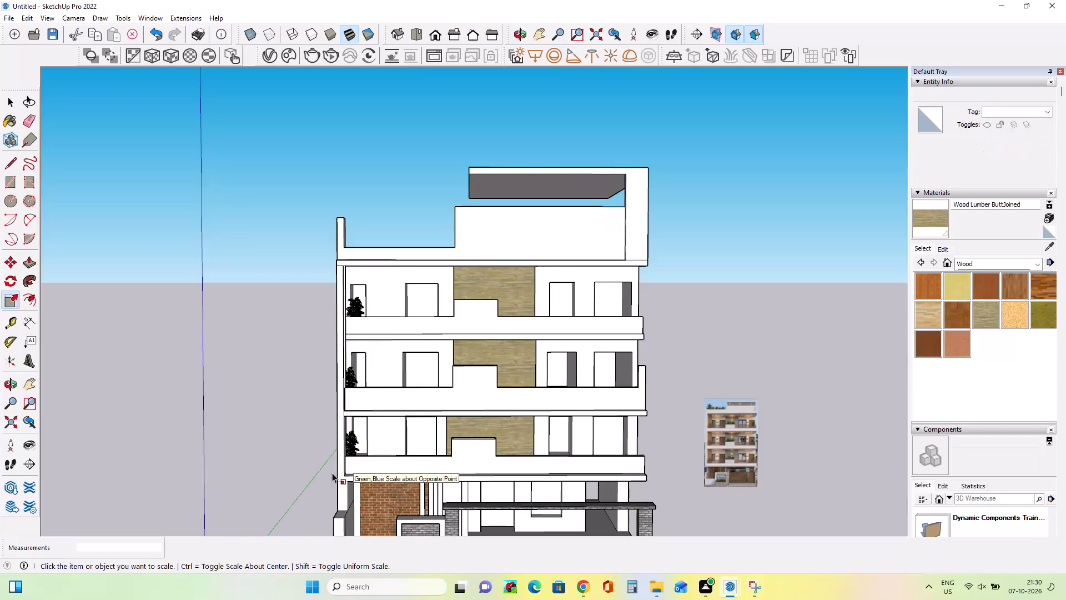
# Compare the storeys, balconies and roof of the facade model with the reference image of the house.
pyautogui.moveTo(279, 473); pyautogui.dragTo(449, 446, button='middle')
pyautogui.moveTo(449, 446); pyautogui.dragTo(247, 469, button='middle')
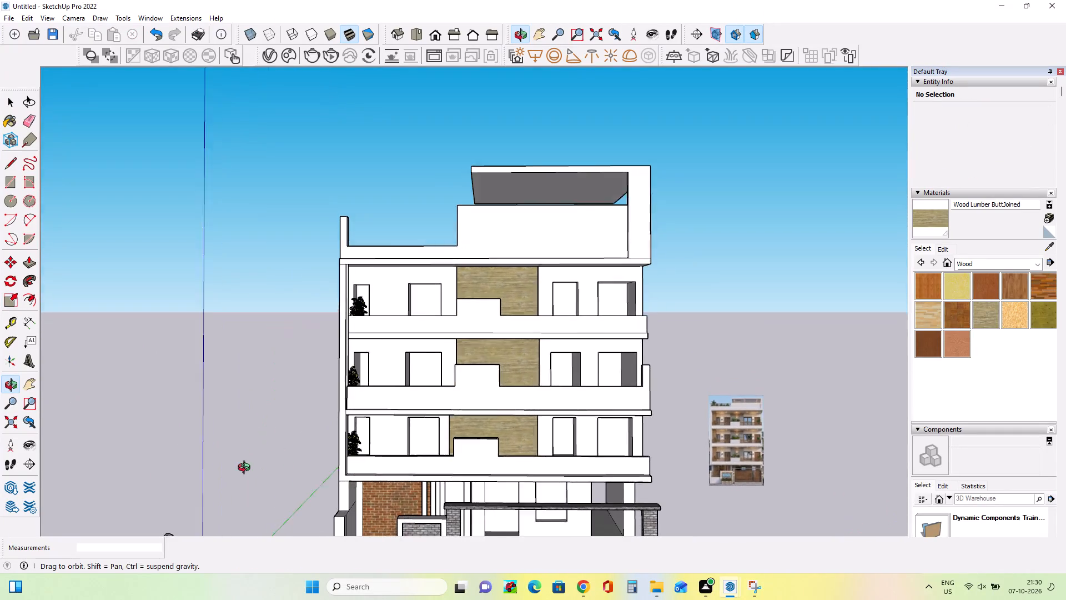
pyautogui.moveTo(247, 469); pyautogui.dragTo(245, 469, button='middle')
pyautogui.scroll(4, 349, 406)
pyautogui.moveTo(423, 406); pyautogui.dragTo(353, 521, button='middle')
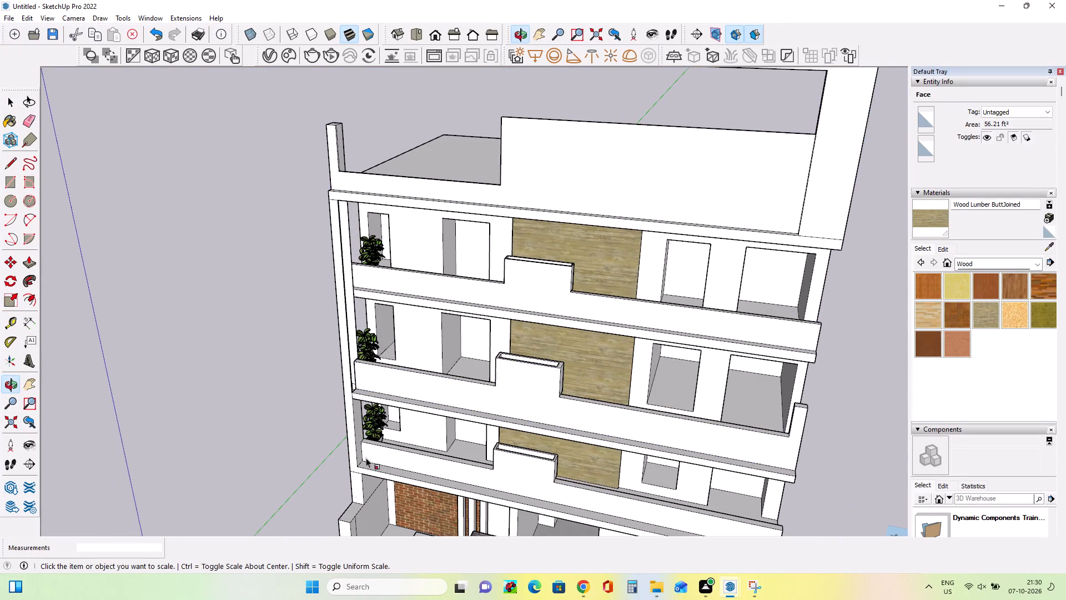
pyautogui.scroll(-3, 402, 380)
pyautogui.moveTo(419, 422); pyautogui.dragTo(482, 354, button='middle')
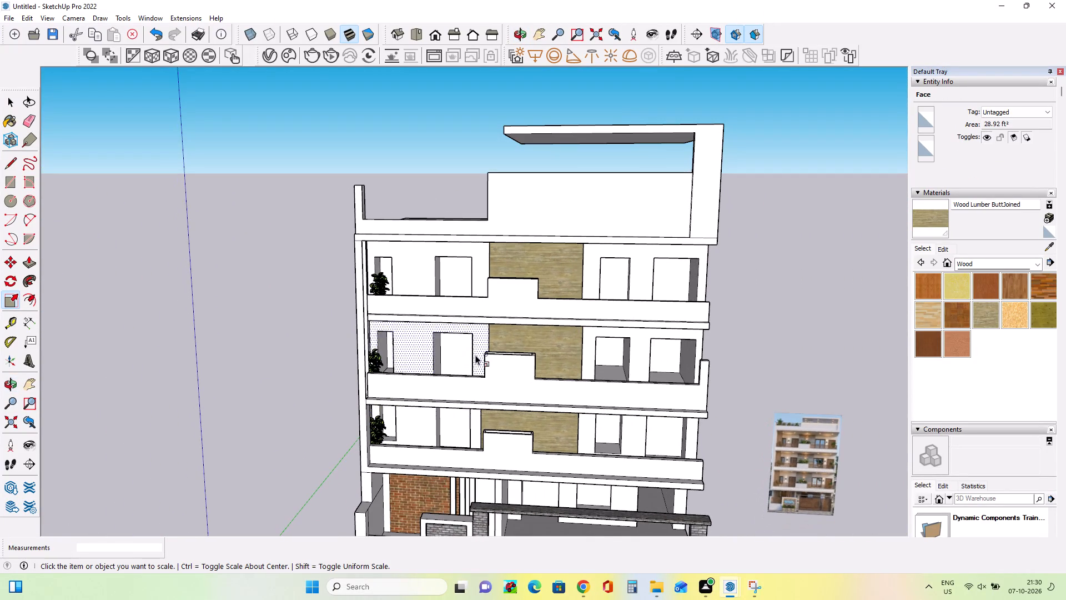
pyautogui.scroll(-7, 485, 382)
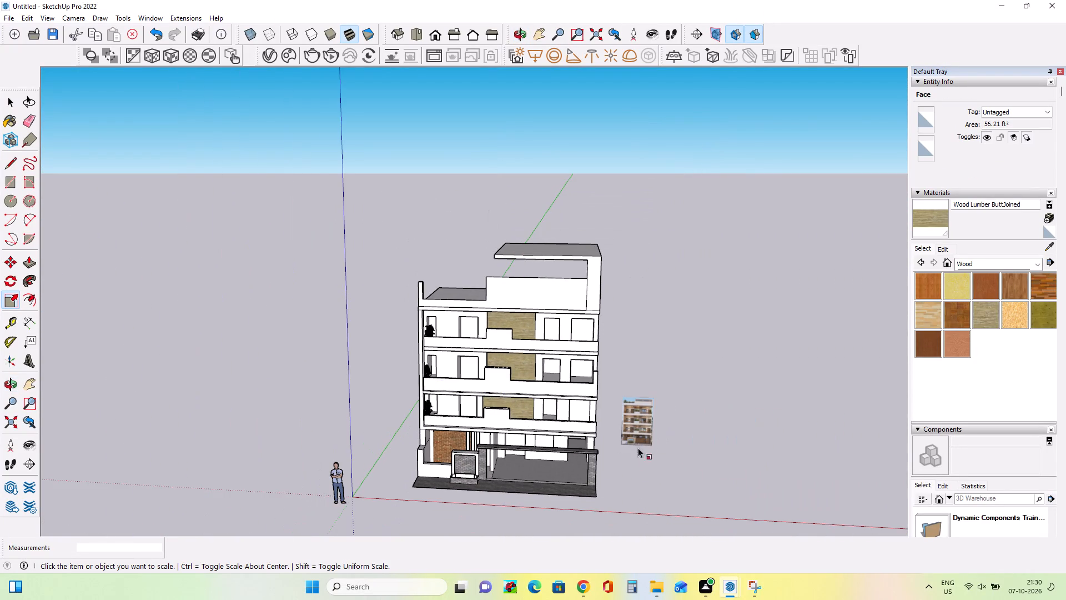
pyautogui.scroll(18, 638, 441)
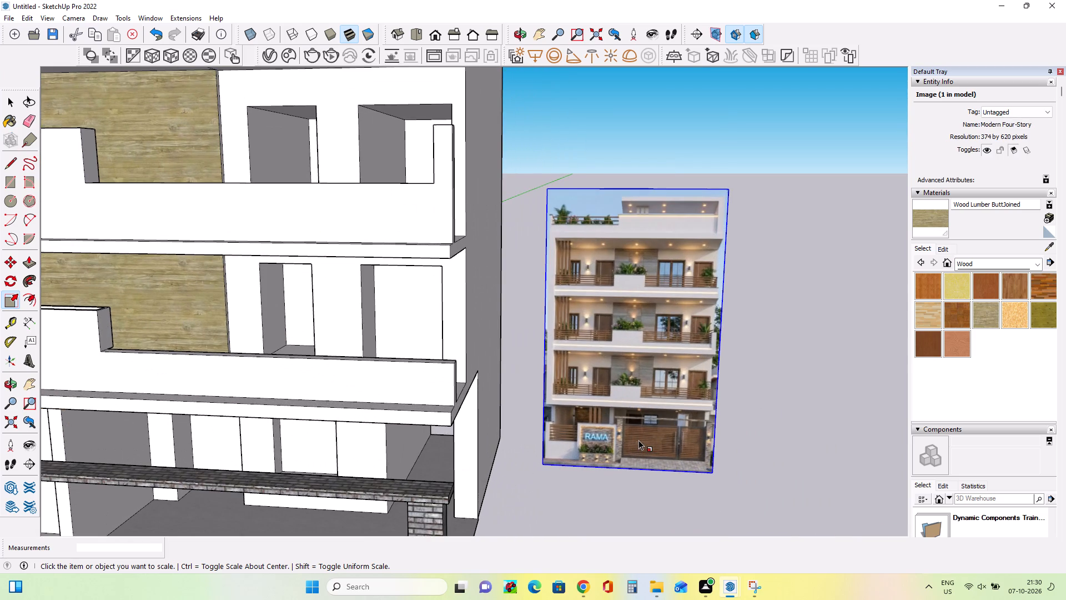
pyautogui.scroll(-17, 638, 440)
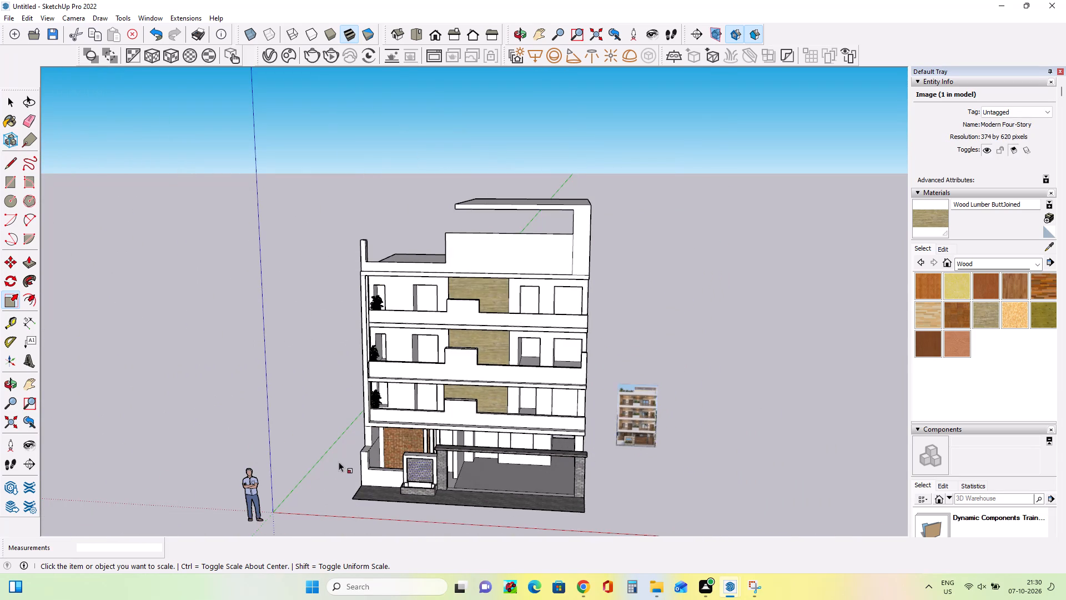
pyautogui.scroll(4, 334, 461)
pyautogui.scroll(5, 415, 461)
pyautogui.scroll(-6, 415, 459)
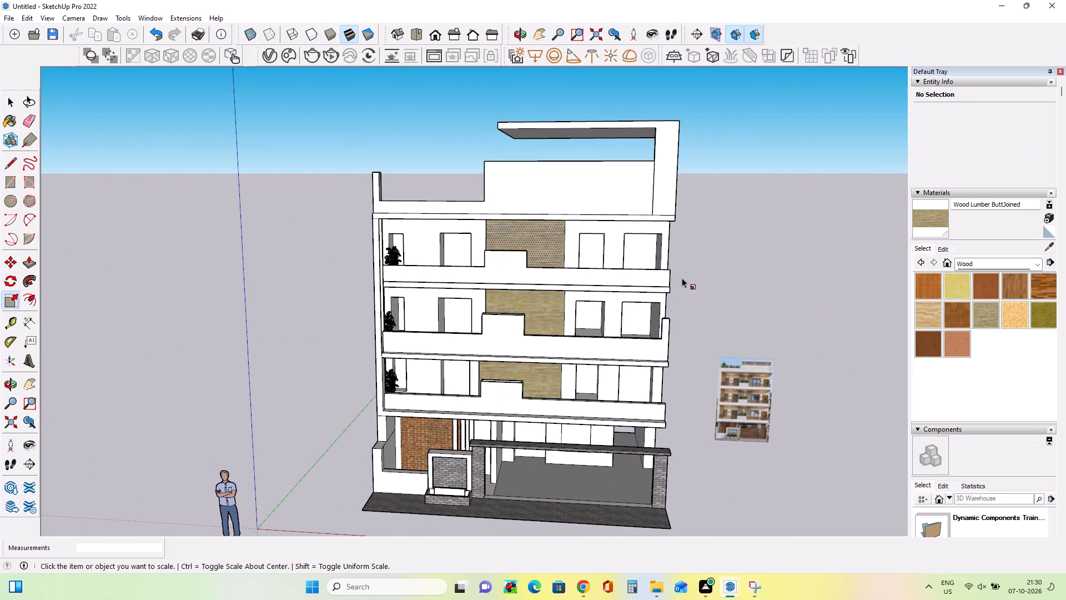
pyautogui.scroll(10, 760, 361)
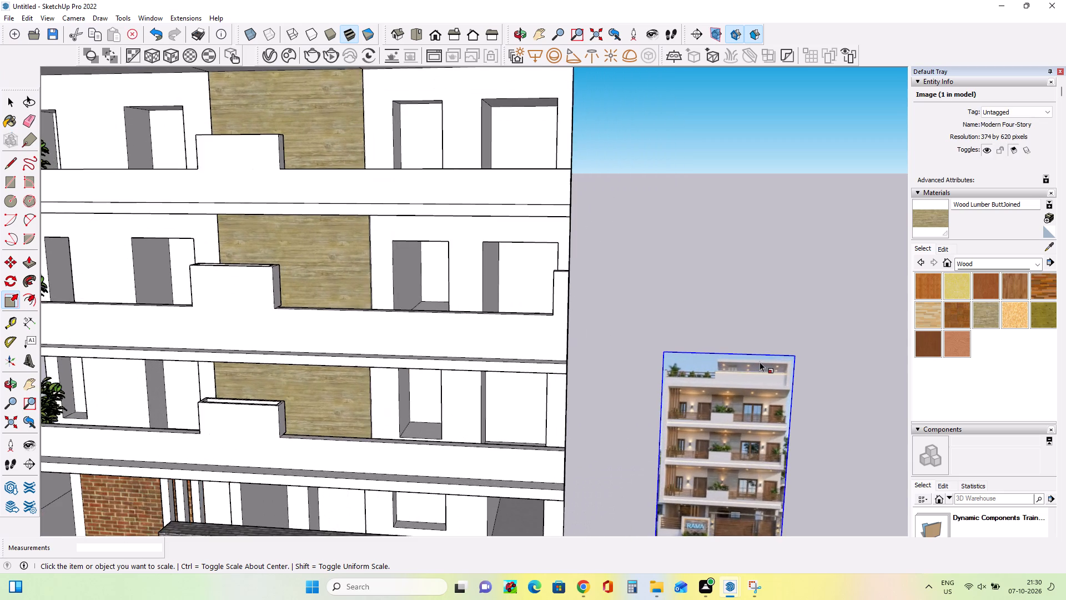
pyautogui.scroll(-8, 760, 362)
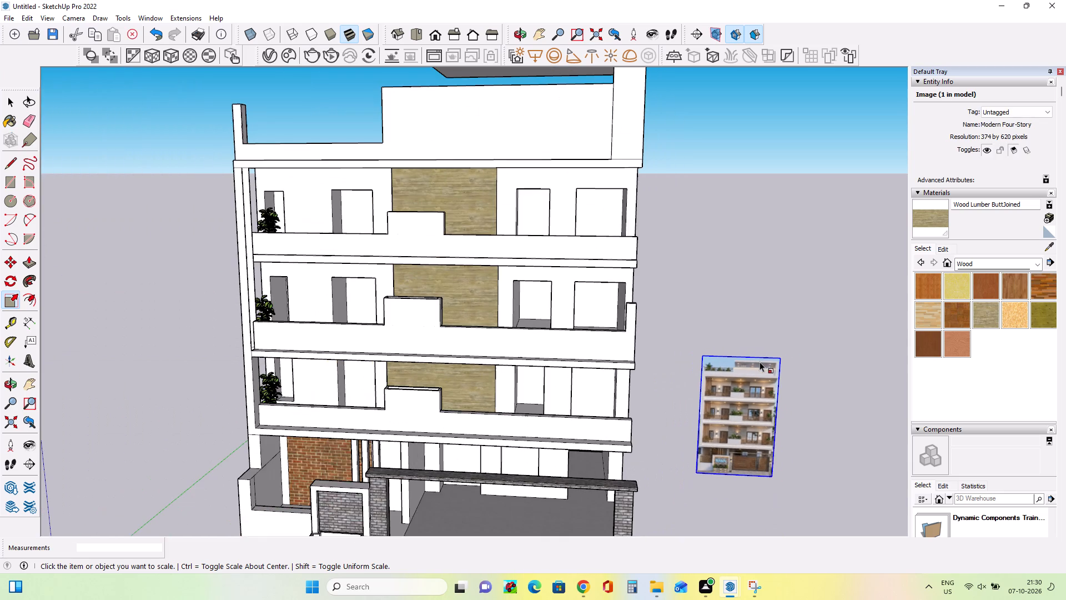
pyautogui.scroll(-1, 760, 363)
pyautogui.moveTo(760, 380); pyautogui.dragTo(781, 478, button='middle')
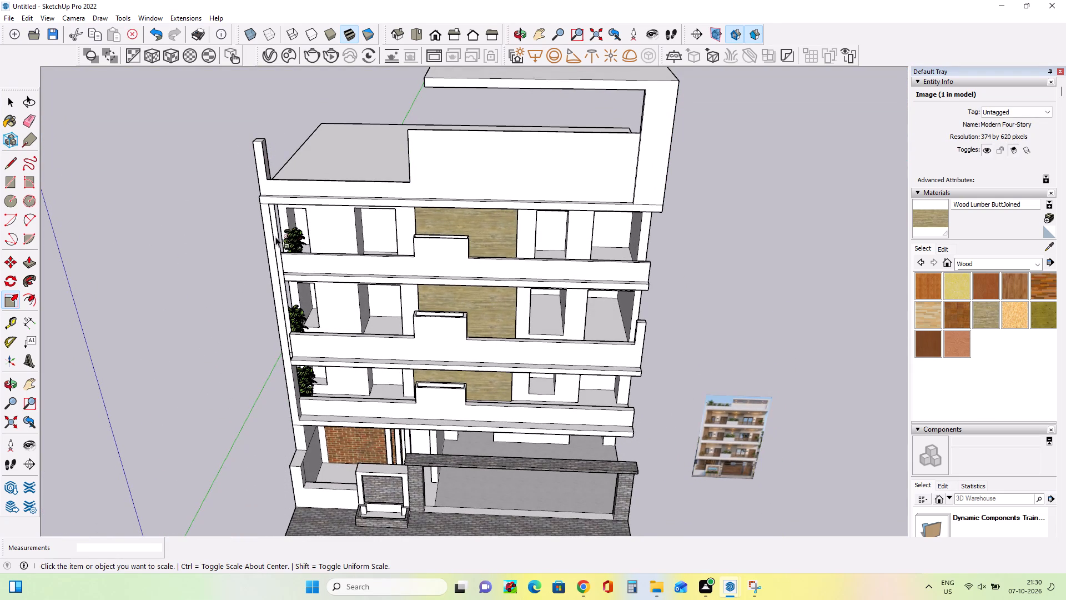
# Copy the top balcony's potted plant about 5' 6 11/16" up onto the roof terrace beside the corner post.
pyautogui.click(8, 105)
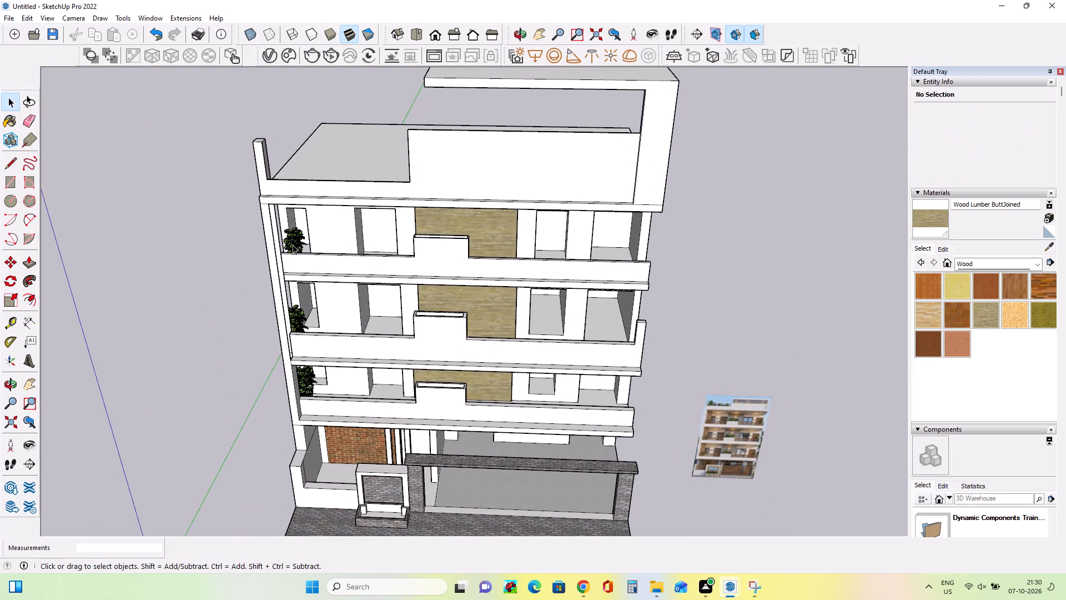
pyautogui.click(293, 244)
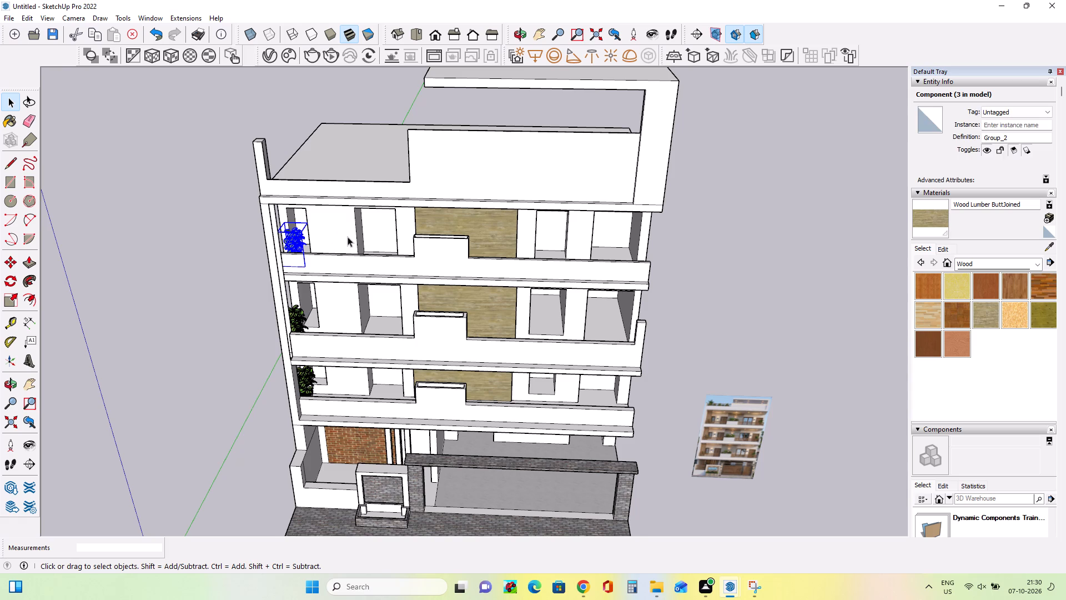
pyautogui.moveTo(349, 237); pyautogui.dragTo(364, 290, button='middle')
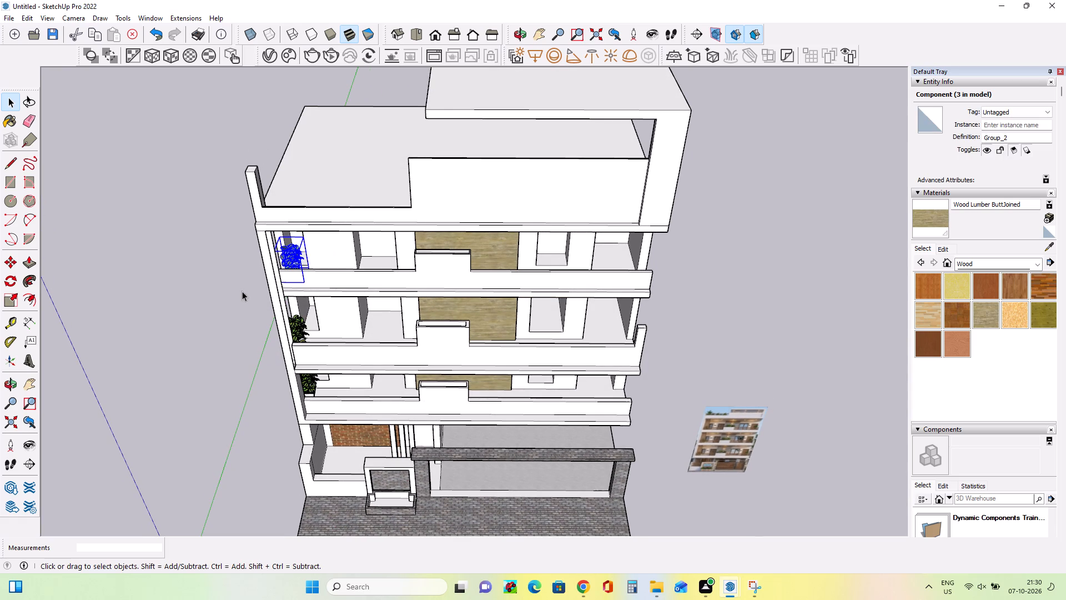
pyautogui.press('m')
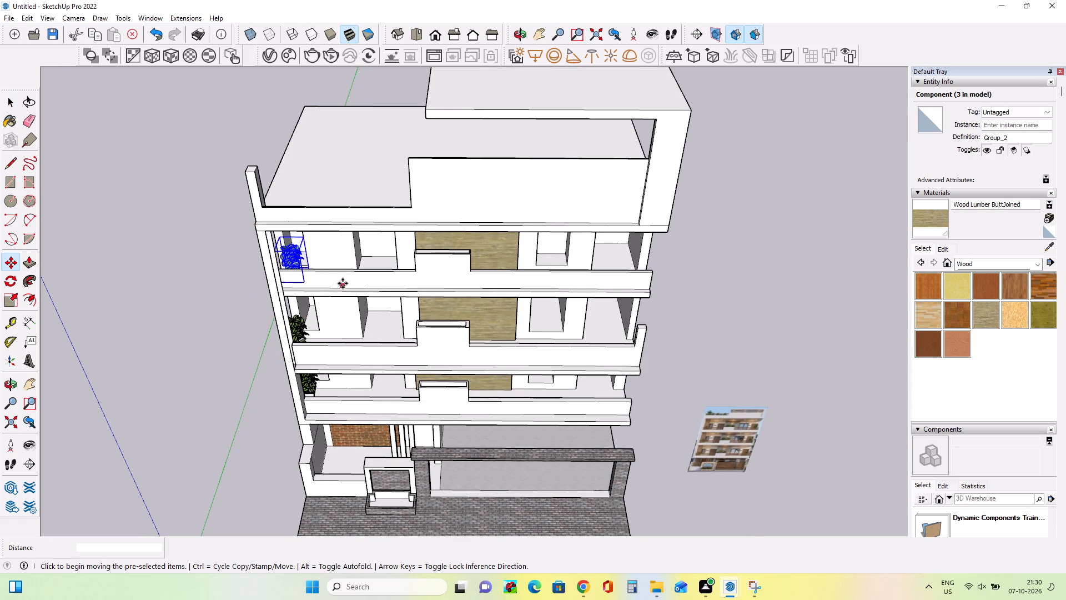
pyautogui.click(298, 253)
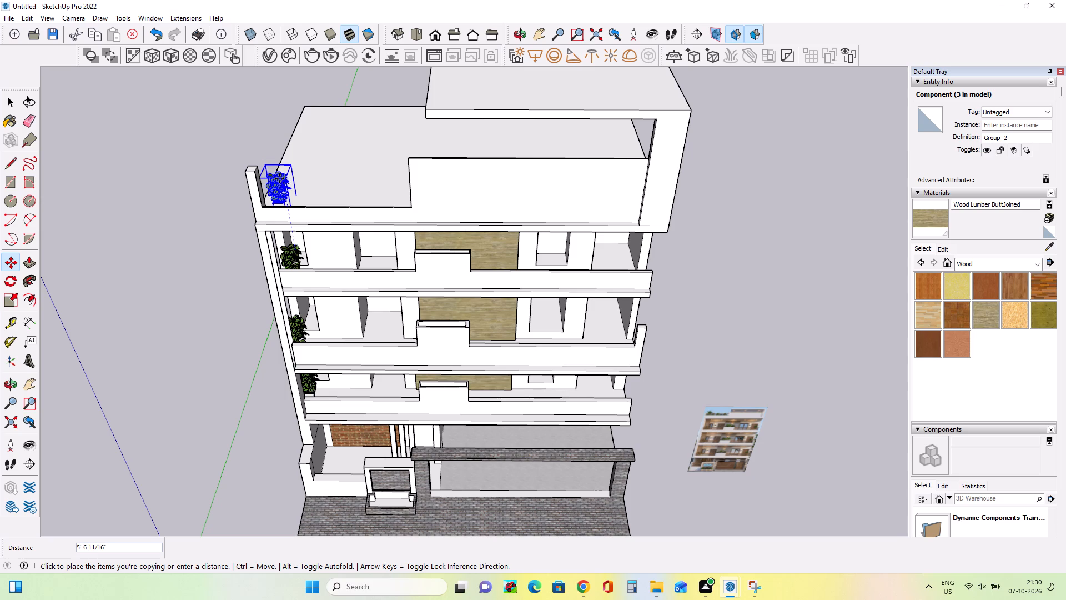
pyautogui.click(279, 178)
pyautogui.moveTo(316, 303); pyautogui.dragTo(348, 175, button='middle')
pyautogui.moveTo(323, 328); pyautogui.dragTo(268, 347, button='middle')
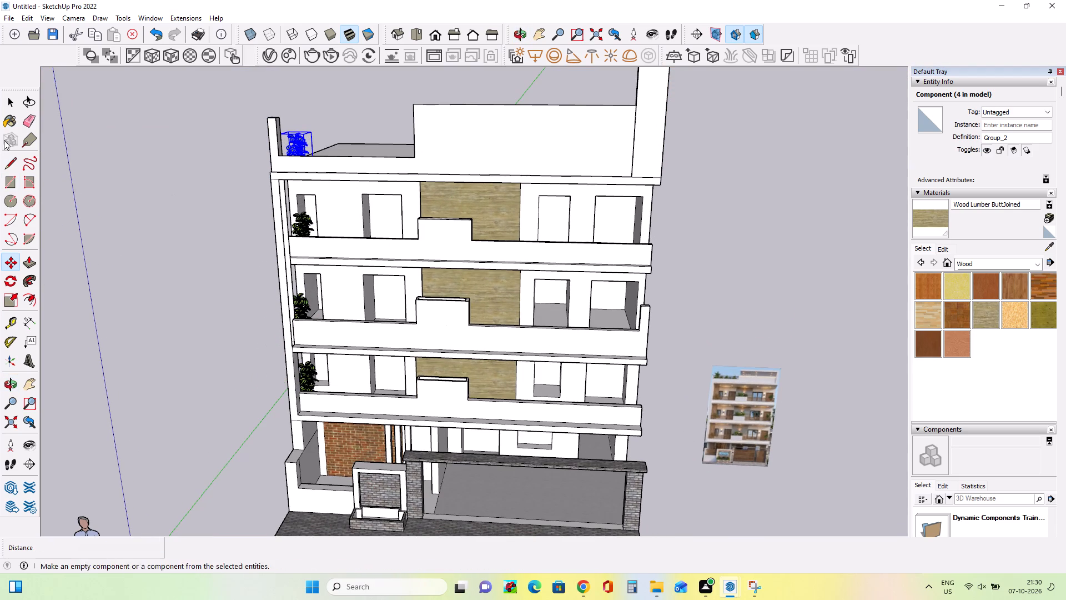
pyautogui.click(11, 104)
pyautogui.moveTo(313, 313); pyautogui.dragTo(335, 319)
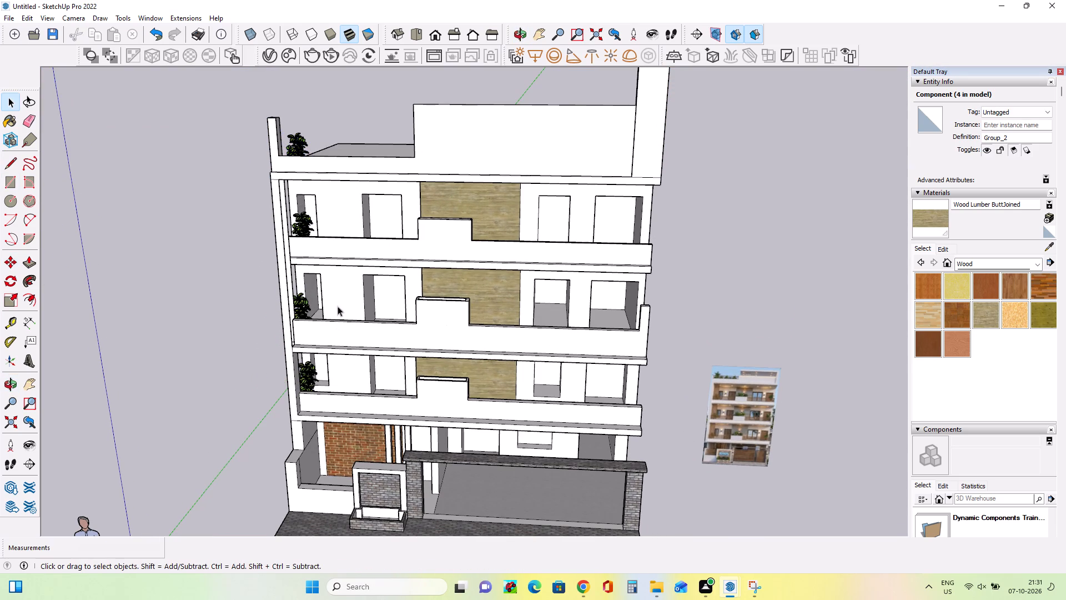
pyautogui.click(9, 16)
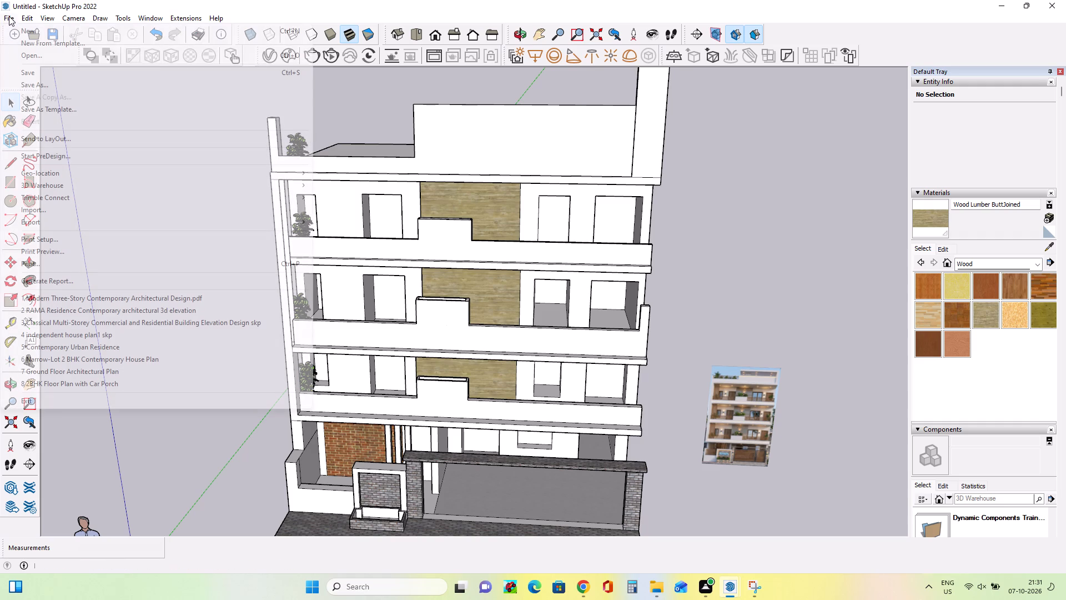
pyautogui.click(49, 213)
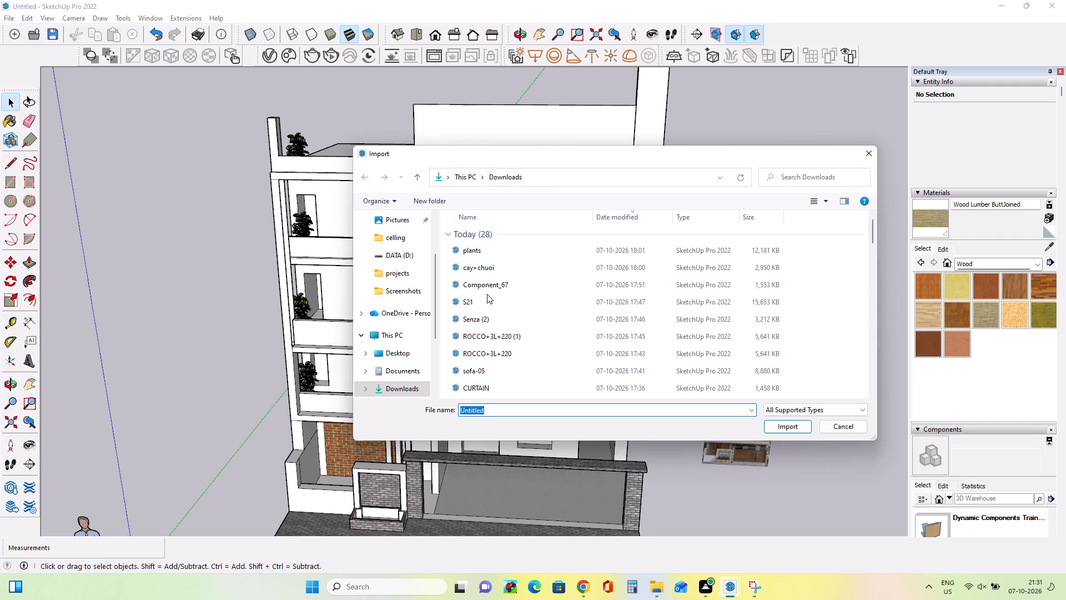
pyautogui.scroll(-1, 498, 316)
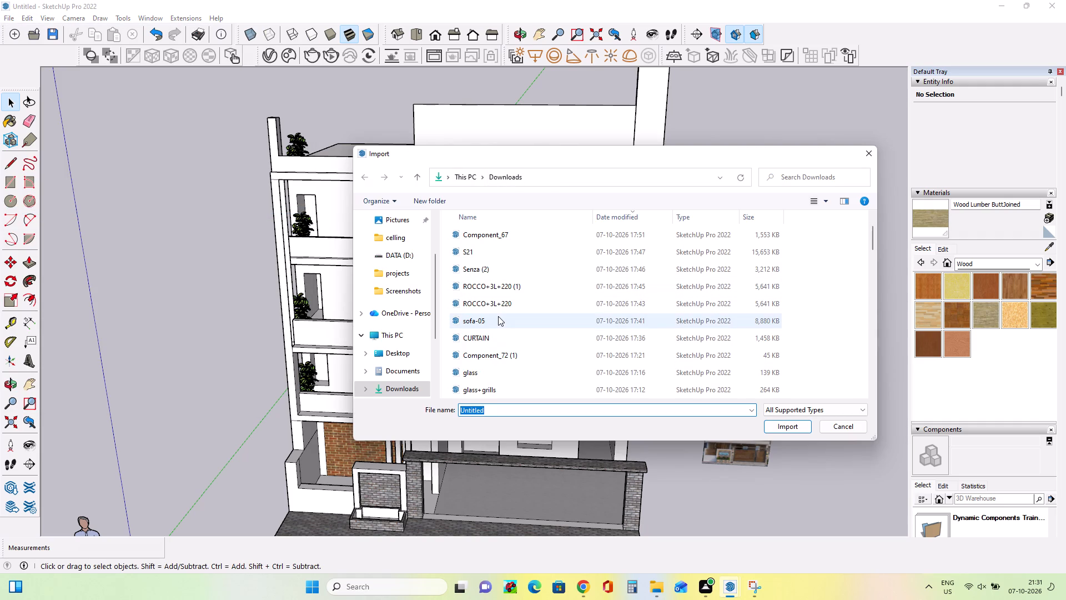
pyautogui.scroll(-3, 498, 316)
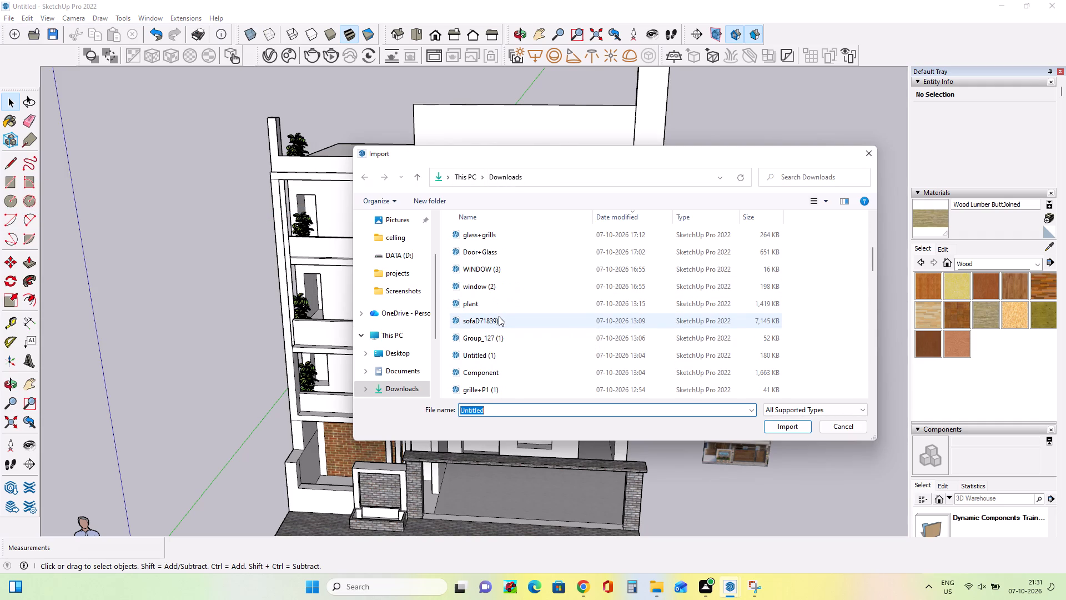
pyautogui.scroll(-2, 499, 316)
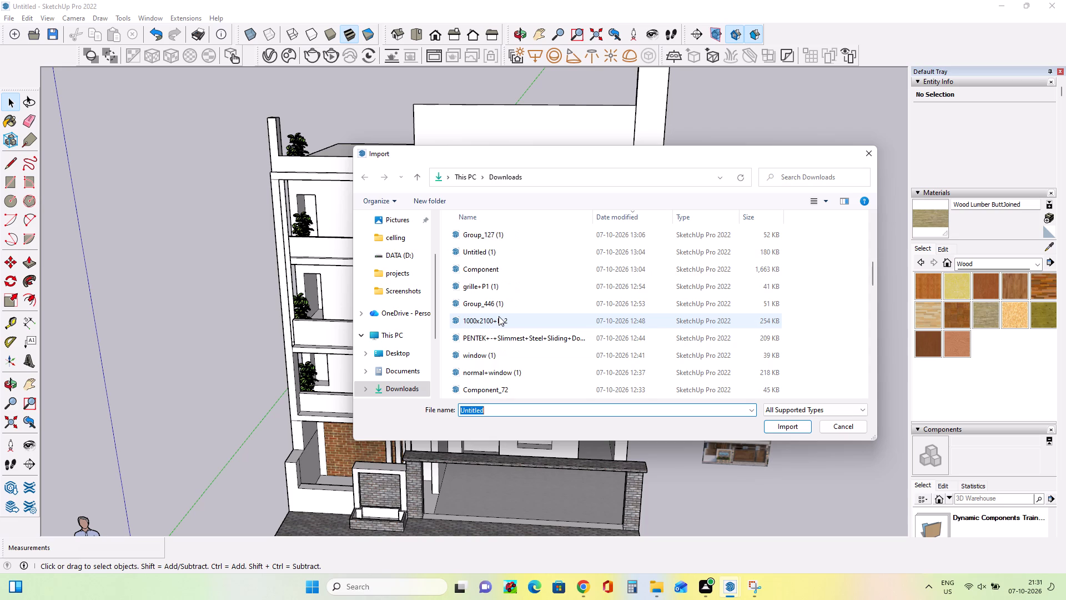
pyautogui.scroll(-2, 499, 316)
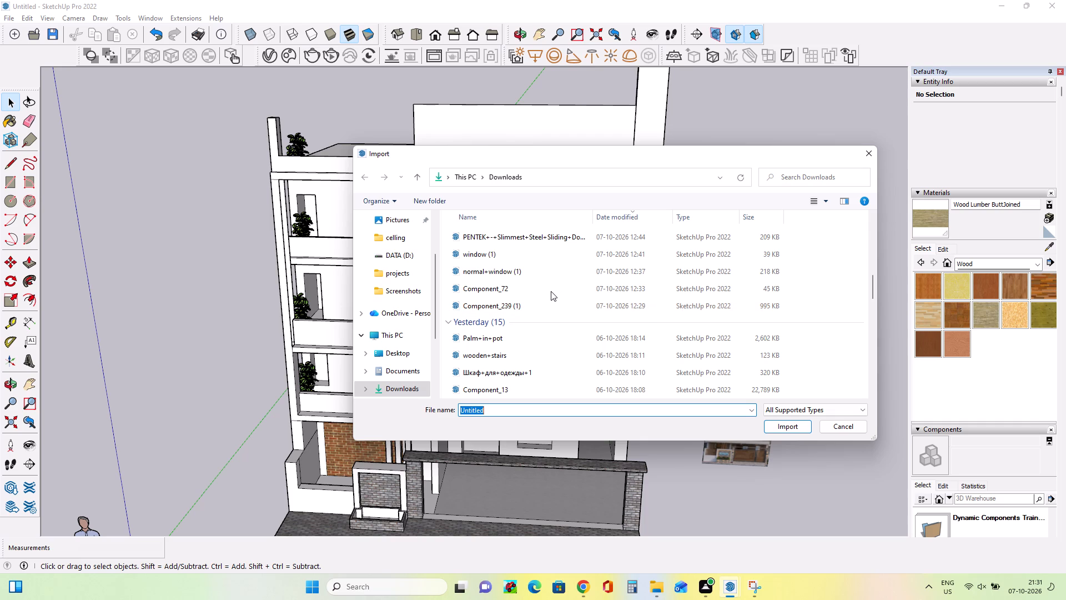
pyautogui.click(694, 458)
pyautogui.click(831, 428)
# Examine the balcony railings, doors, windows and planters in the reference image.
pyautogui.scroll(14, 750, 432)
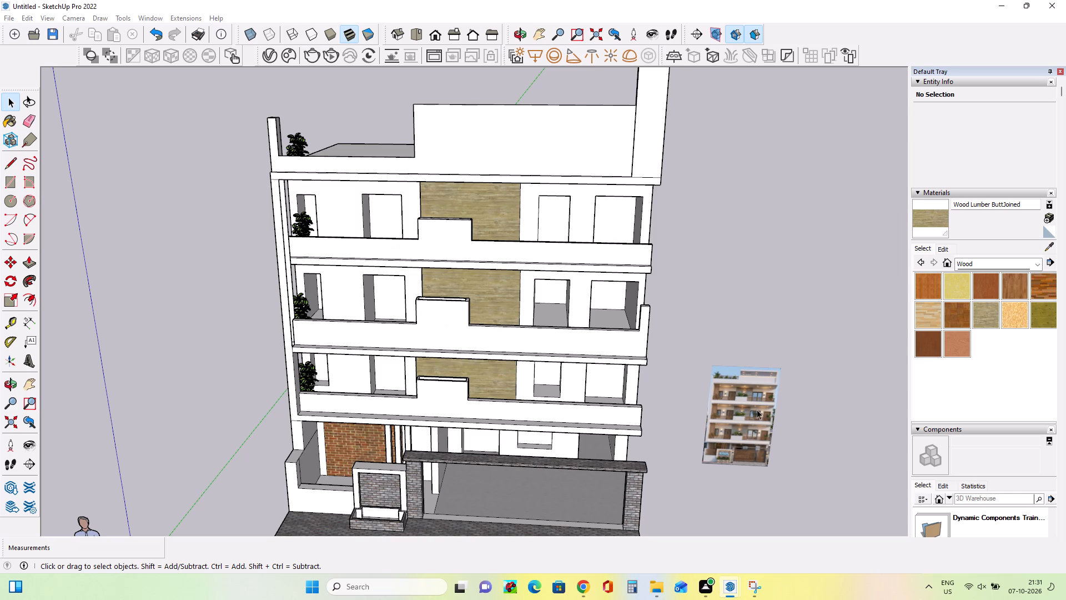
pyautogui.scroll(5, 784, 412)
pyautogui.scroll(9, 742, 436)
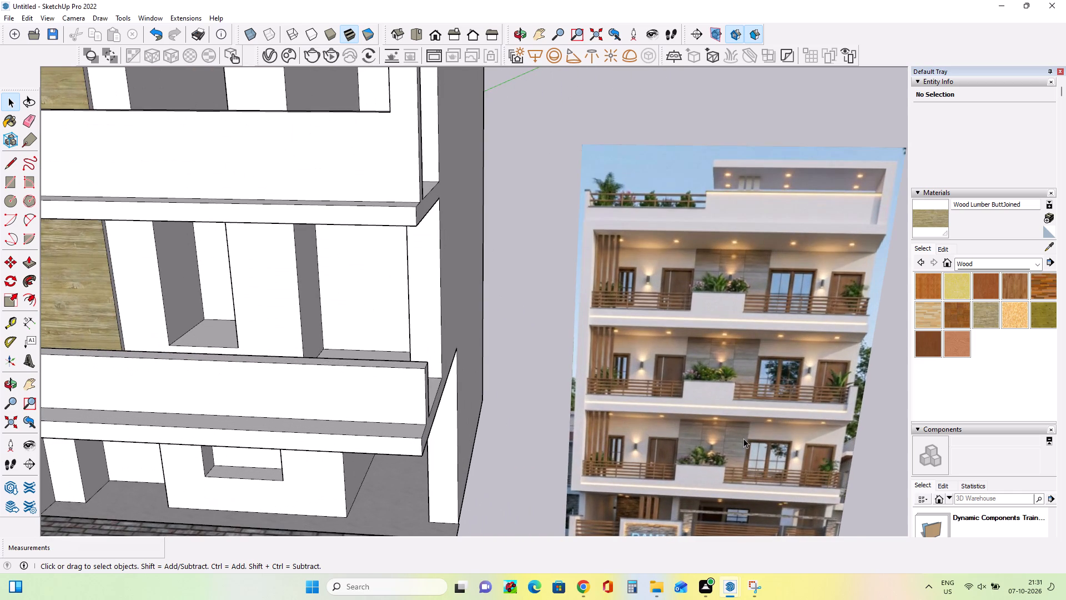
pyautogui.scroll(-3, 743, 438)
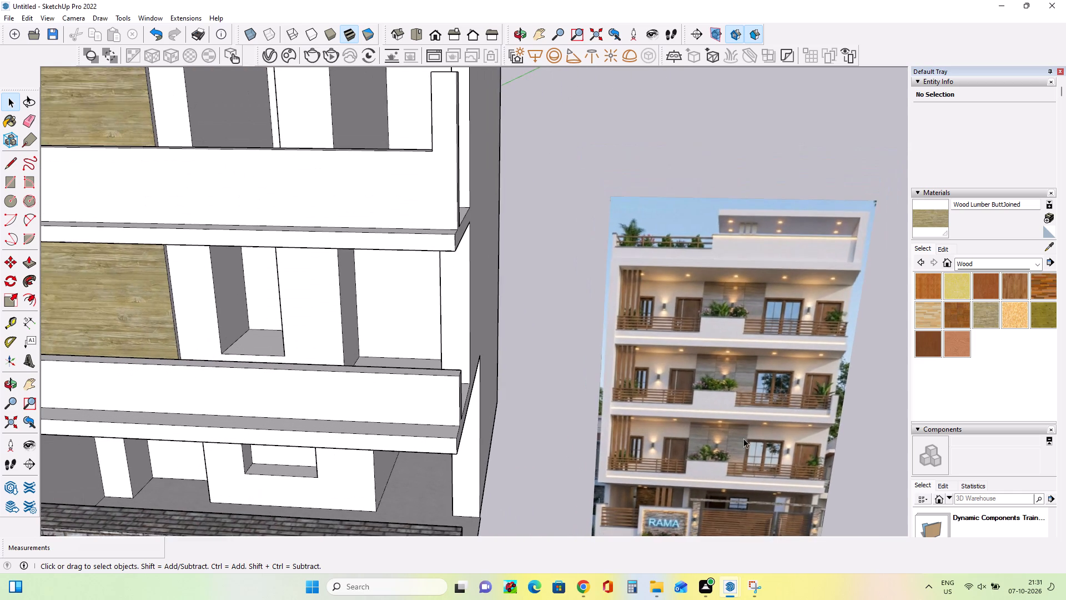
pyautogui.scroll(-5, 743, 438)
pyautogui.scroll(8, 743, 438)
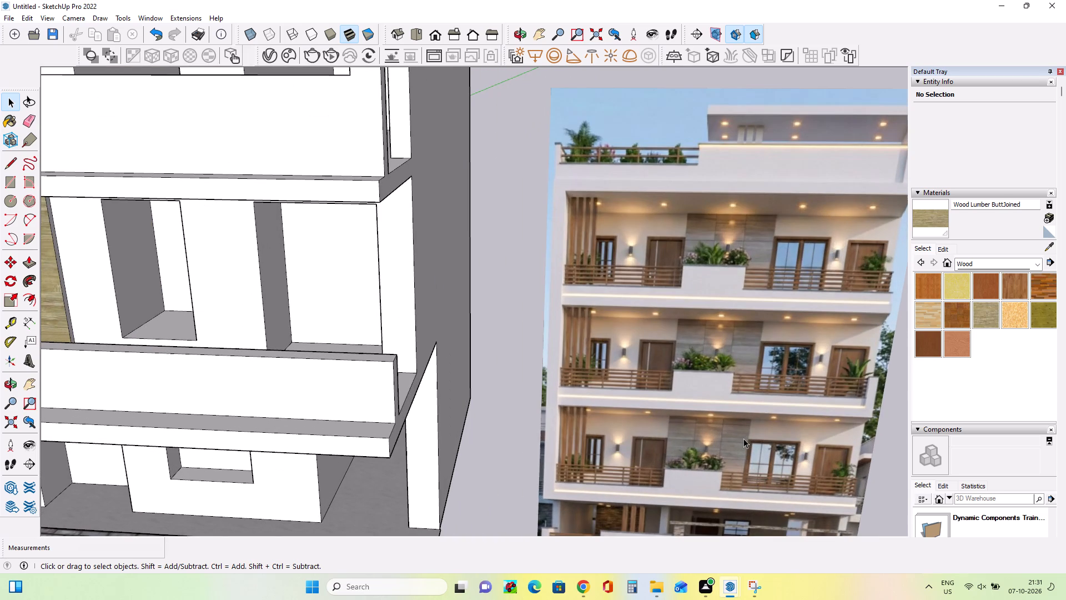
pyautogui.scroll(-10, 743, 438)
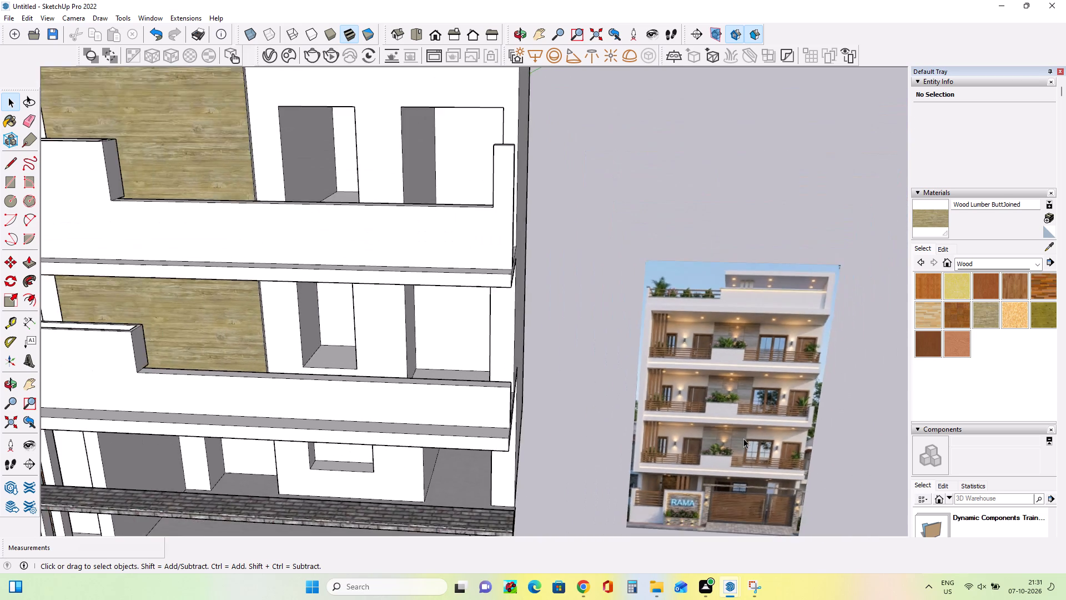
pyautogui.scroll(-13, 743, 438)
# Import the slatted panel file Component_239 (1) from Downloads and place it in the empty space beside the house.
pyautogui.click(2, 18)
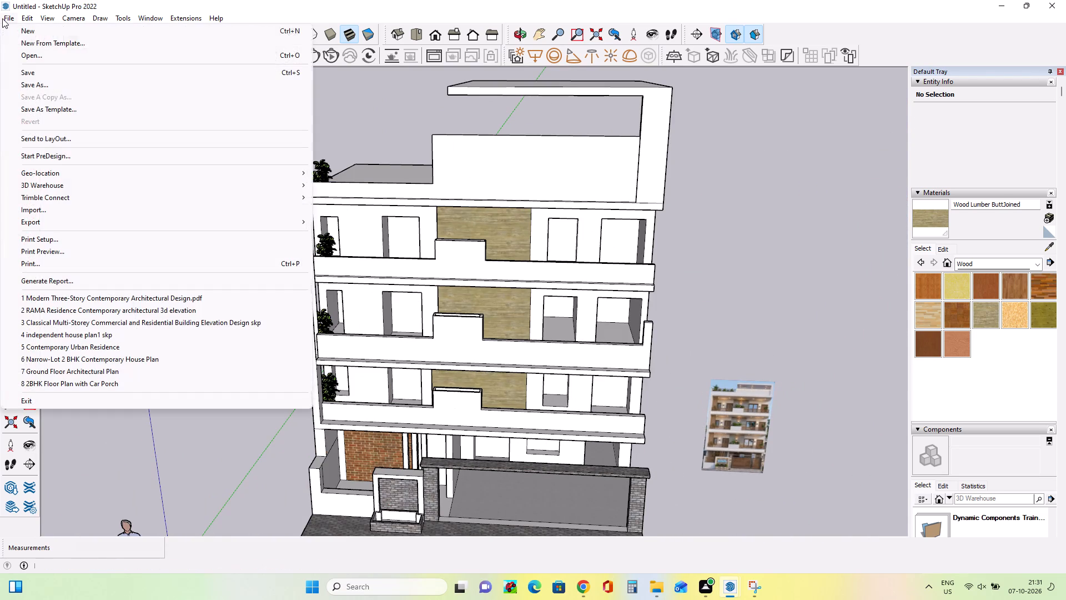
pyautogui.click(66, 209)
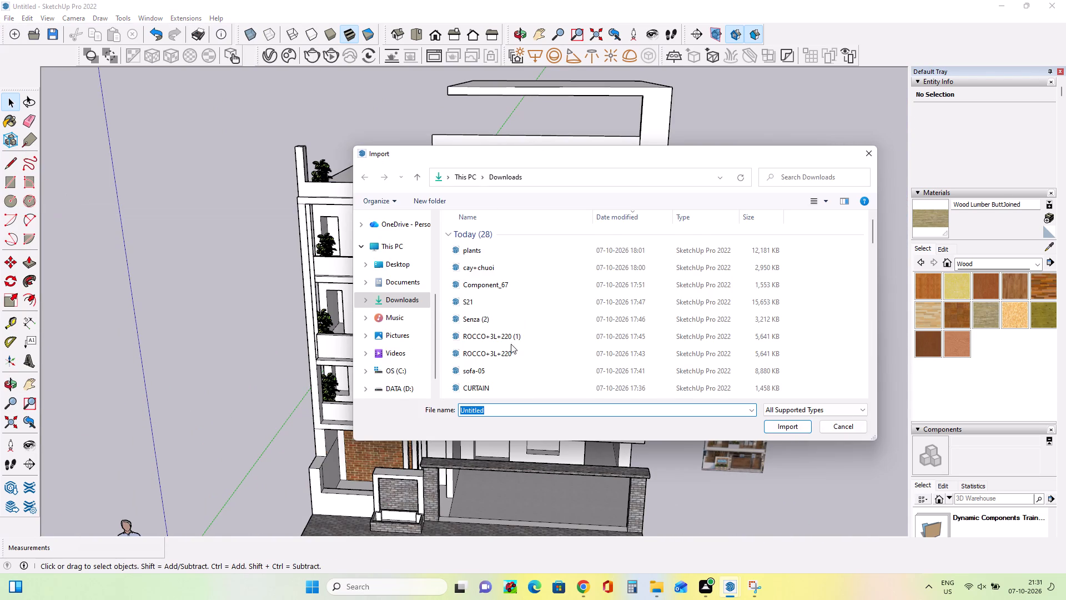
pyautogui.scroll(-19, 509, 341)
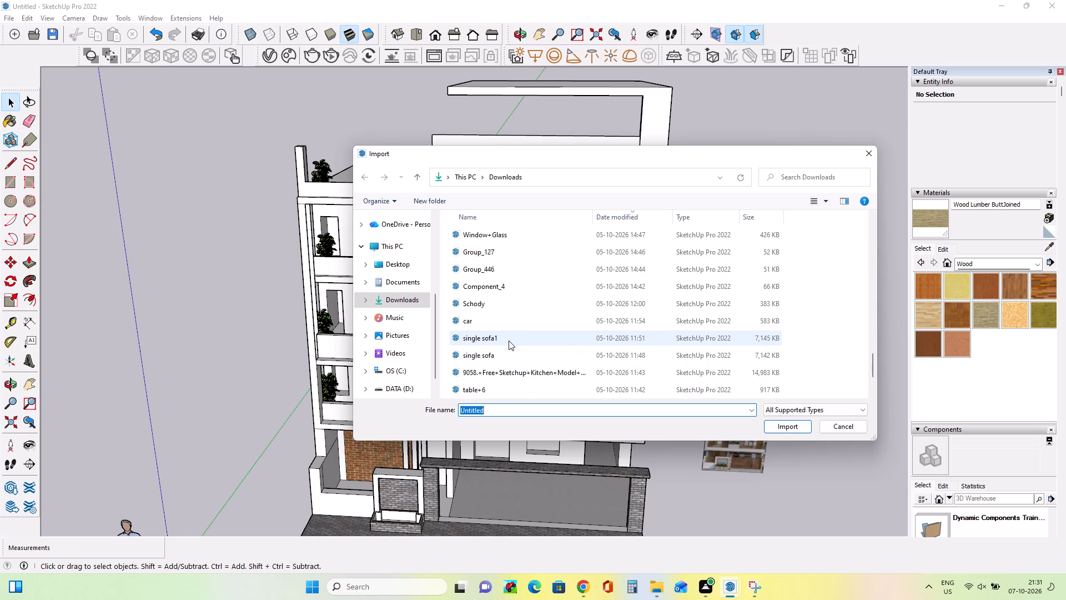
pyautogui.scroll(-5, 509, 341)
pyautogui.scroll(16, 509, 341)
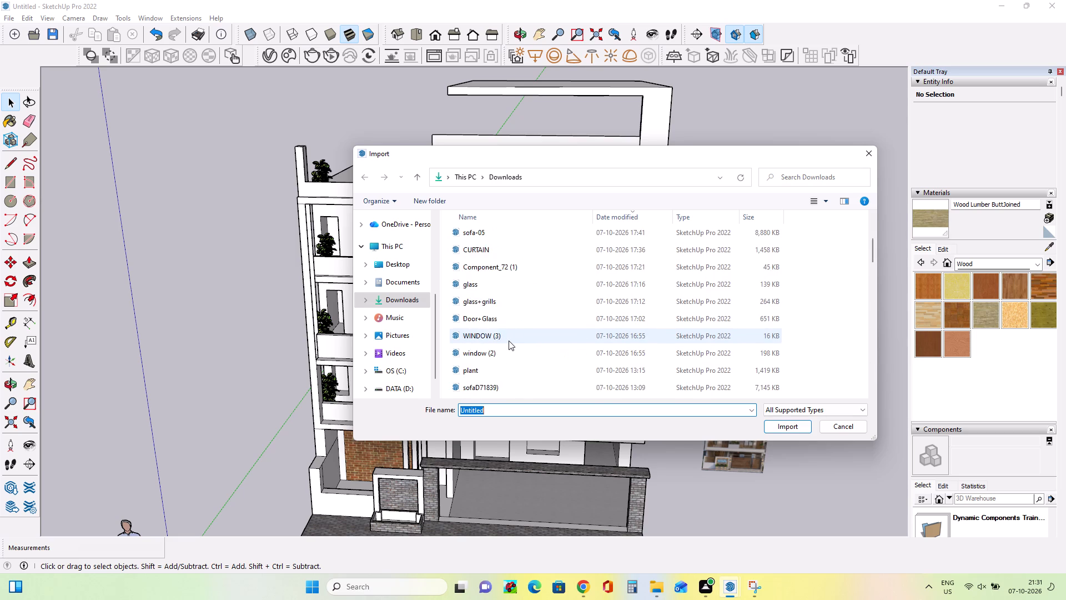
pyautogui.scroll(10, 509, 341)
pyautogui.scroll(-2, 509, 314)
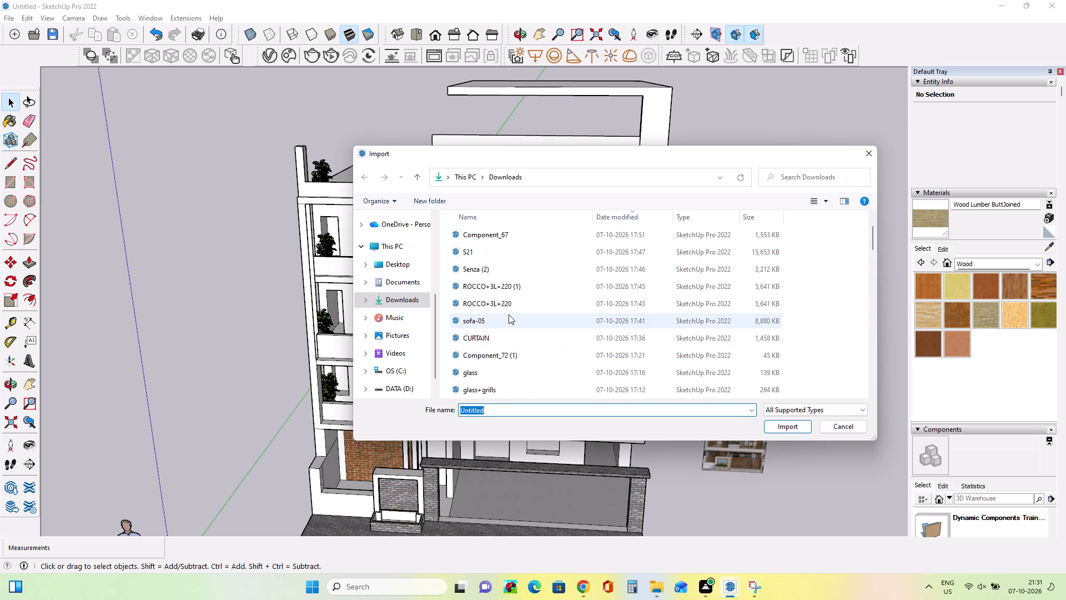
pyautogui.scroll(-10, 509, 314)
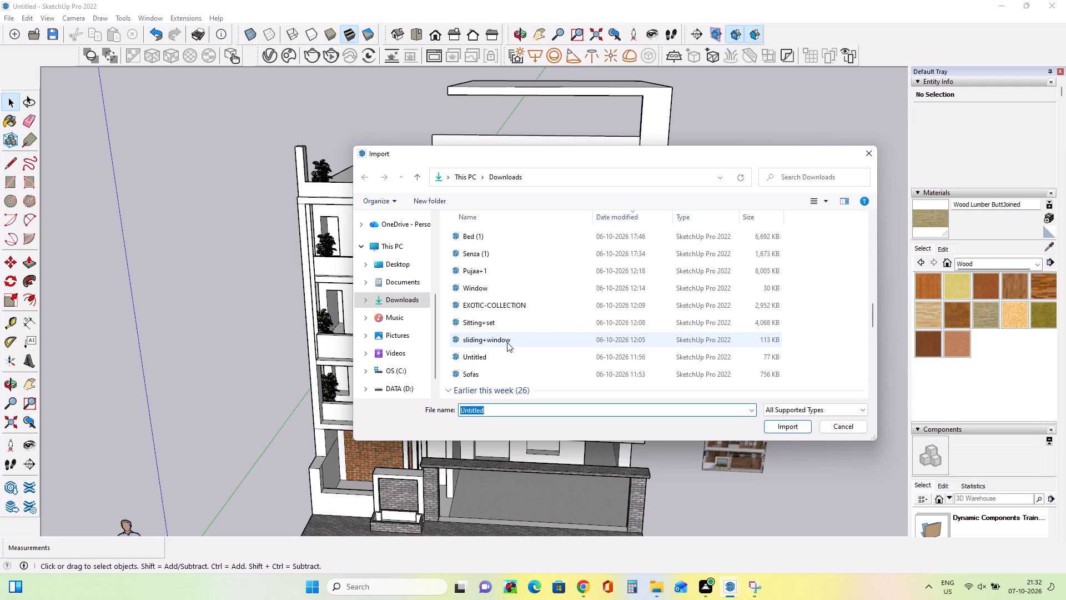
pyautogui.scroll(3, 507, 342)
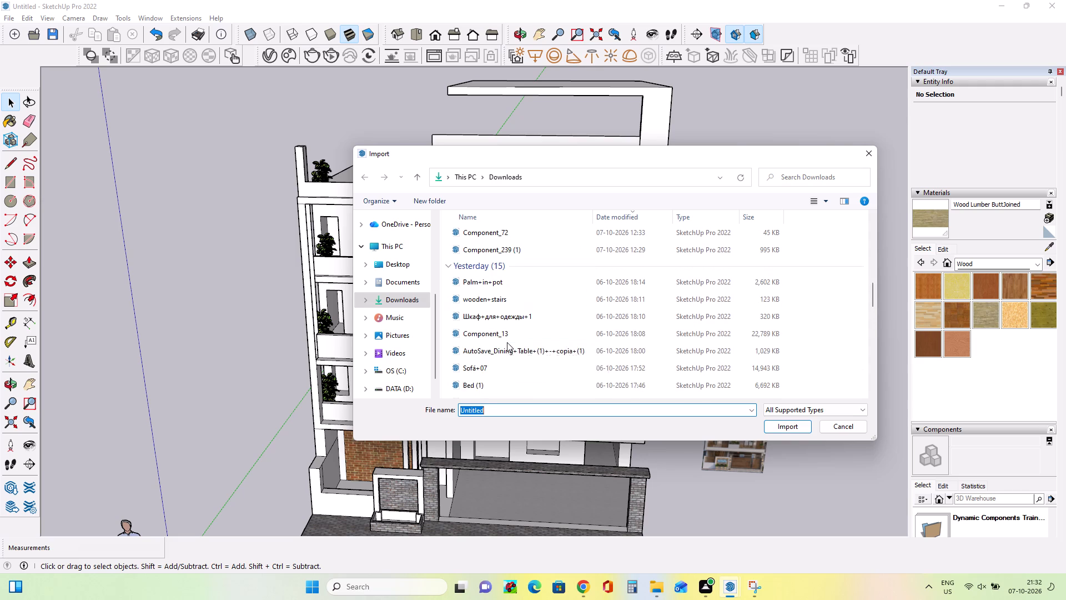
pyautogui.scroll(3, 507, 342)
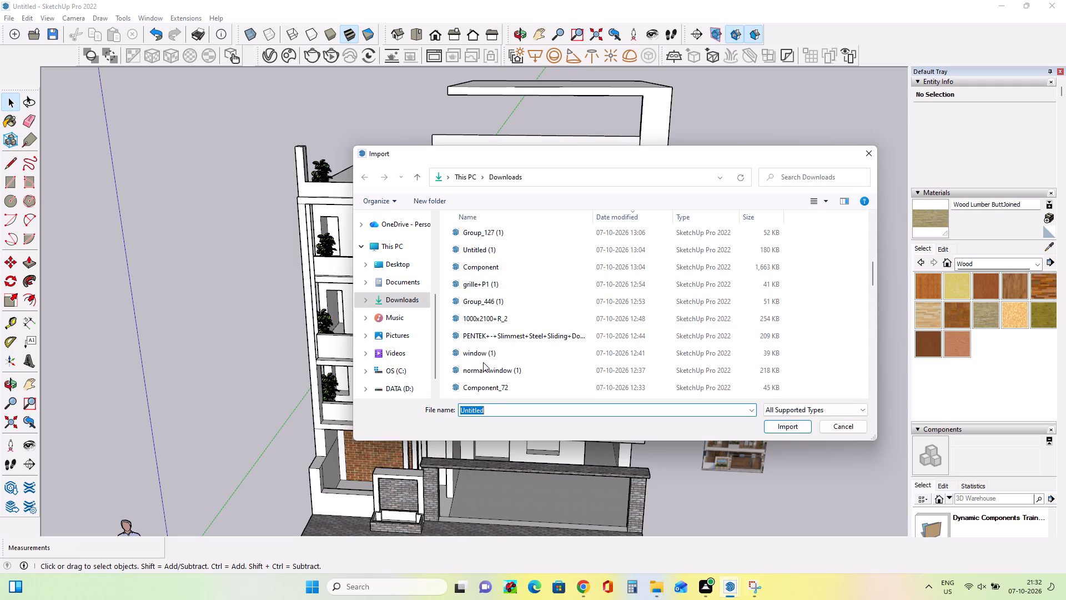
pyautogui.scroll(-1, 512, 376)
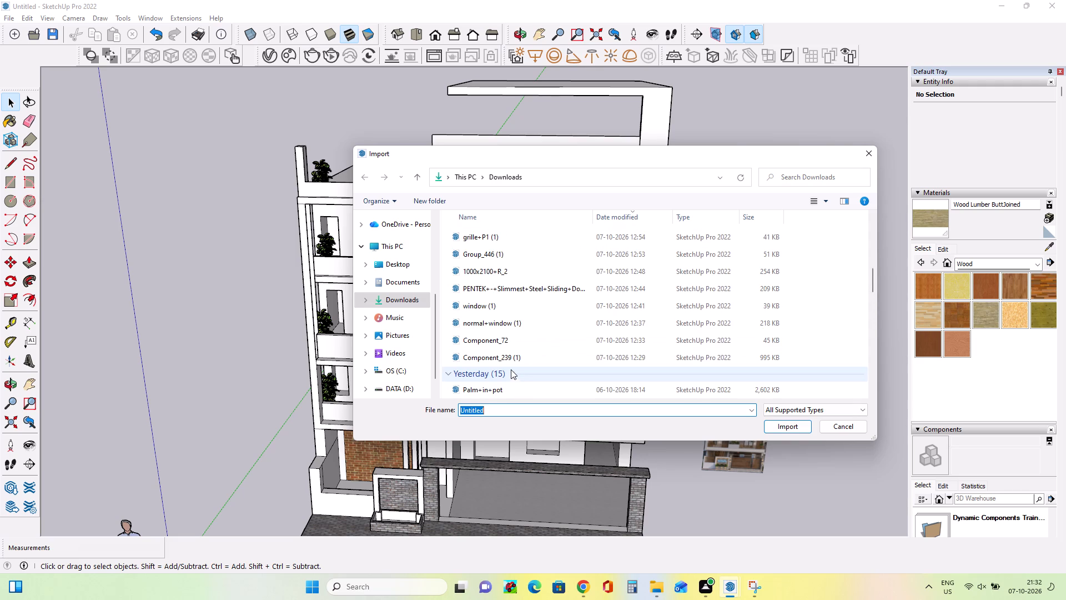
pyautogui.click(492, 358)
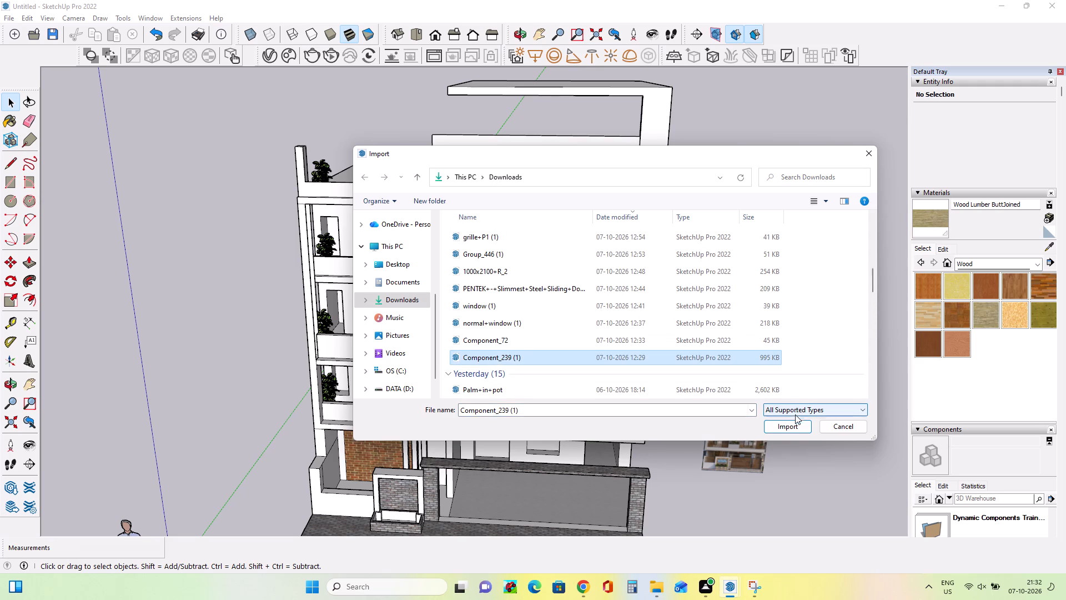
pyautogui.click(795, 421)
pyautogui.click(612, 332)
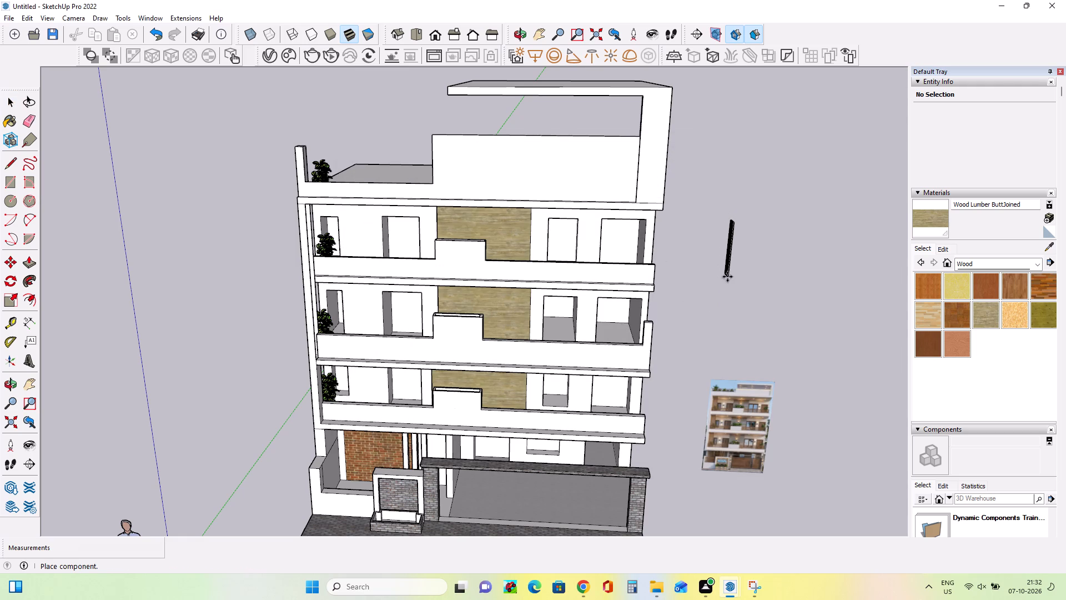
pyautogui.click(727, 277)
# Move the imported slatted panel from its distant spot to nearer the house and the reference image.
pyautogui.moveTo(778, 299); pyautogui.dragTo(538, 241, button='middle')
pyautogui.scroll(-3, 542, 247)
pyautogui.scroll(-20, 576, 286)
pyautogui.moveTo(827, 341); pyautogui.dragTo(692, 319, button='middle')
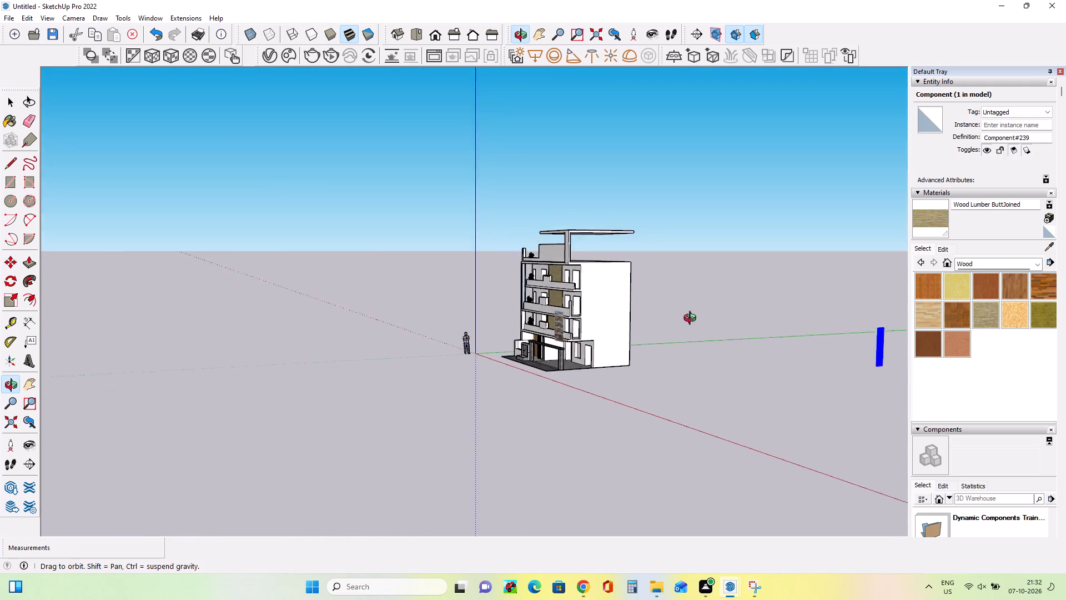
pyautogui.moveTo(692, 319); pyautogui.dragTo(667, 316, button='middle')
pyautogui.scroll(-3, 670, 321)
pyautogui.moveTo(886, 352); pyautogui.dragTo(868, 369, button='middle')
pyautogui.scroll(6, 877, 352)
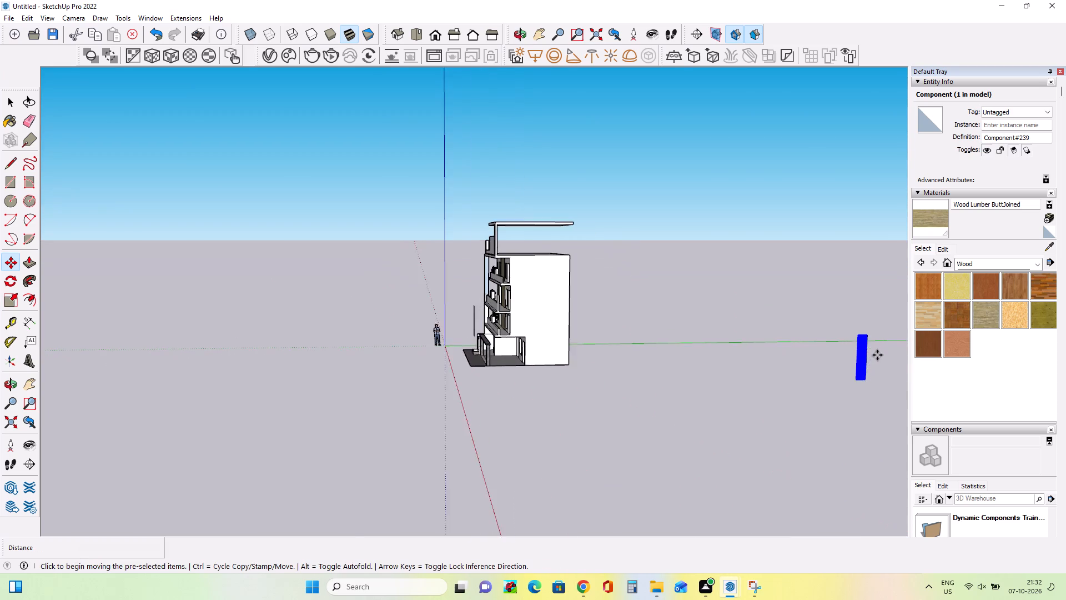
pyautogui.scroll(19, 877, 355)
pyautogui.scroll(8, 872, 358)
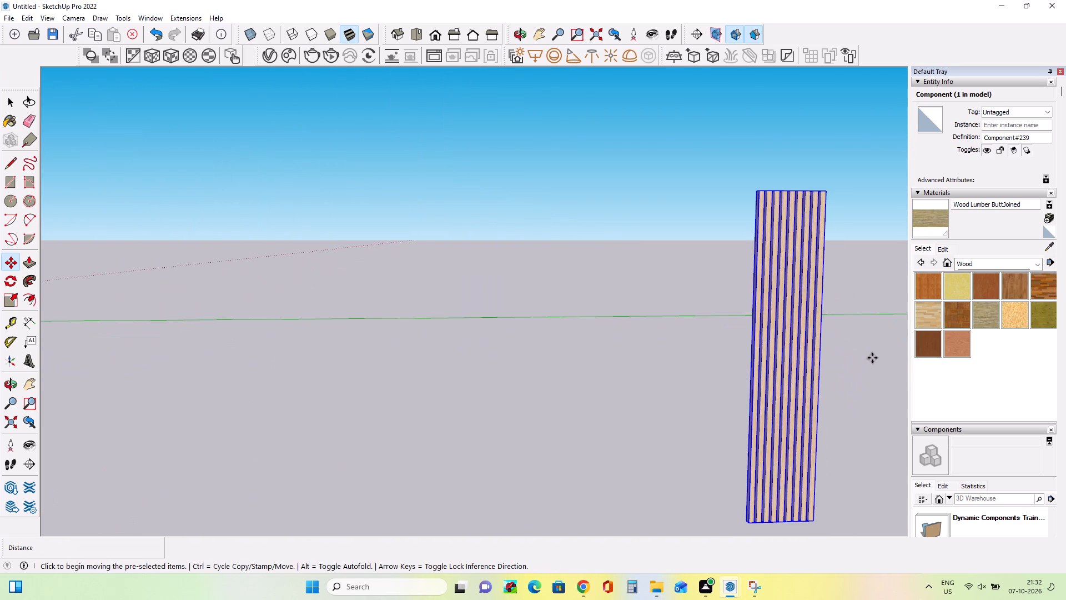
pyautogui.scroll(-19, 872, 358)
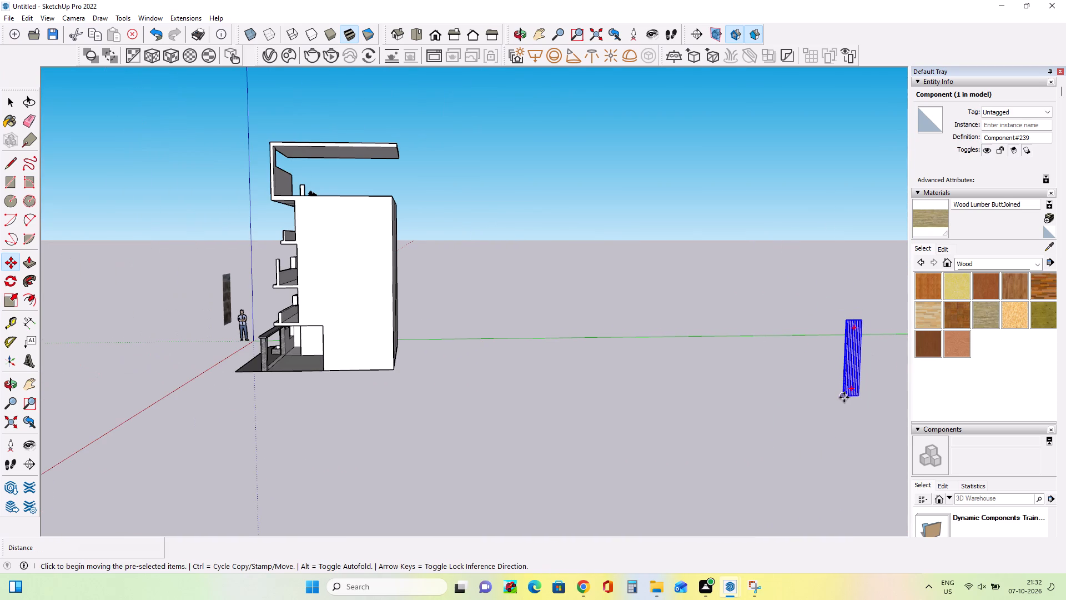
pyautogui.click(844, 397)
pyautogui.moveTo(520, 397); pyautogui.dragTo(903, 358, button='middle')
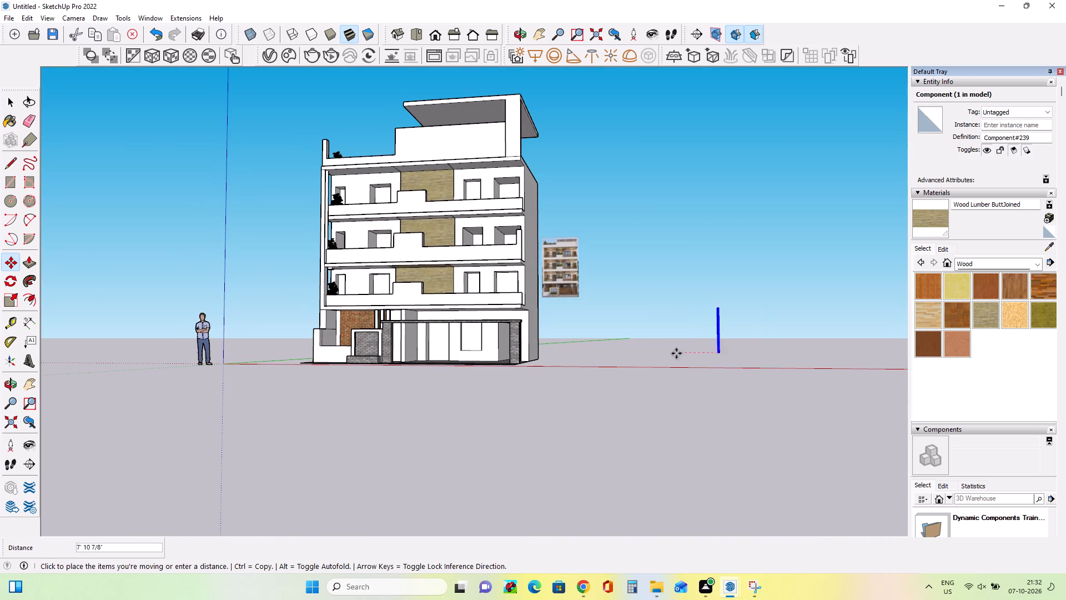
pyautogui.click(658, 349)
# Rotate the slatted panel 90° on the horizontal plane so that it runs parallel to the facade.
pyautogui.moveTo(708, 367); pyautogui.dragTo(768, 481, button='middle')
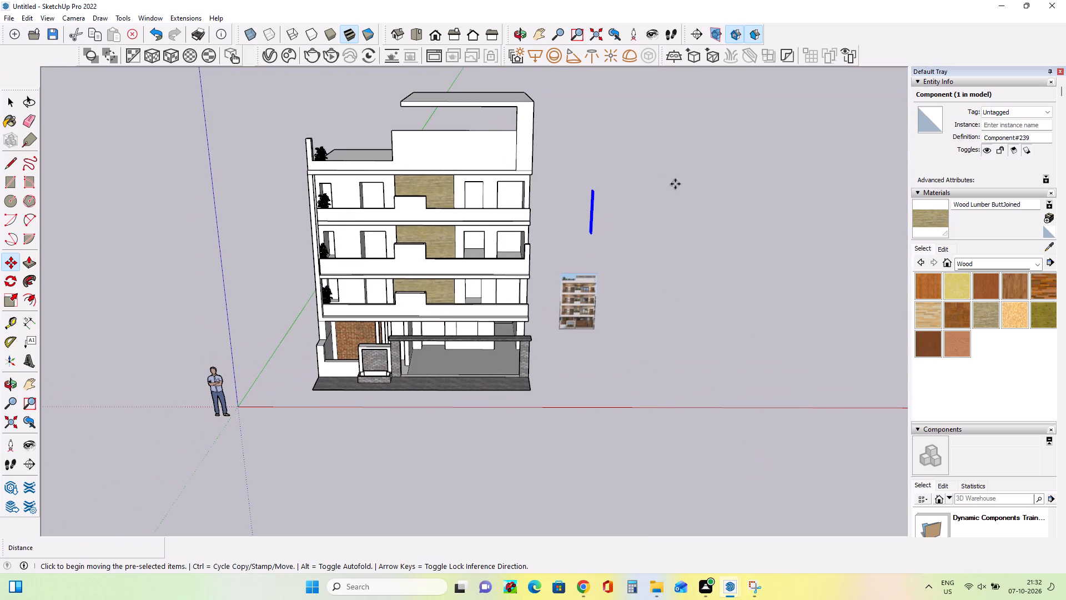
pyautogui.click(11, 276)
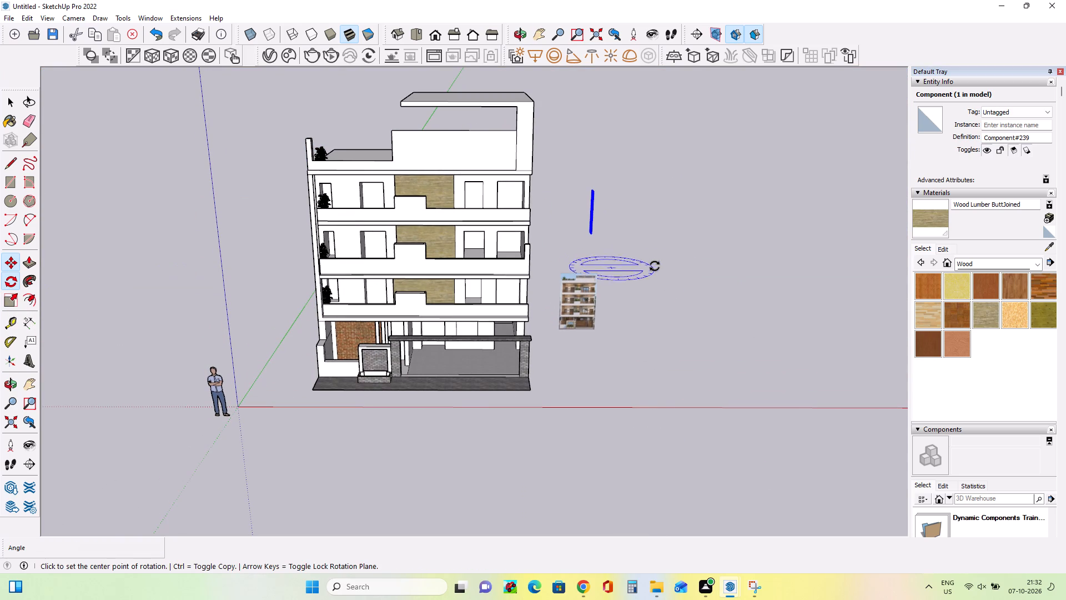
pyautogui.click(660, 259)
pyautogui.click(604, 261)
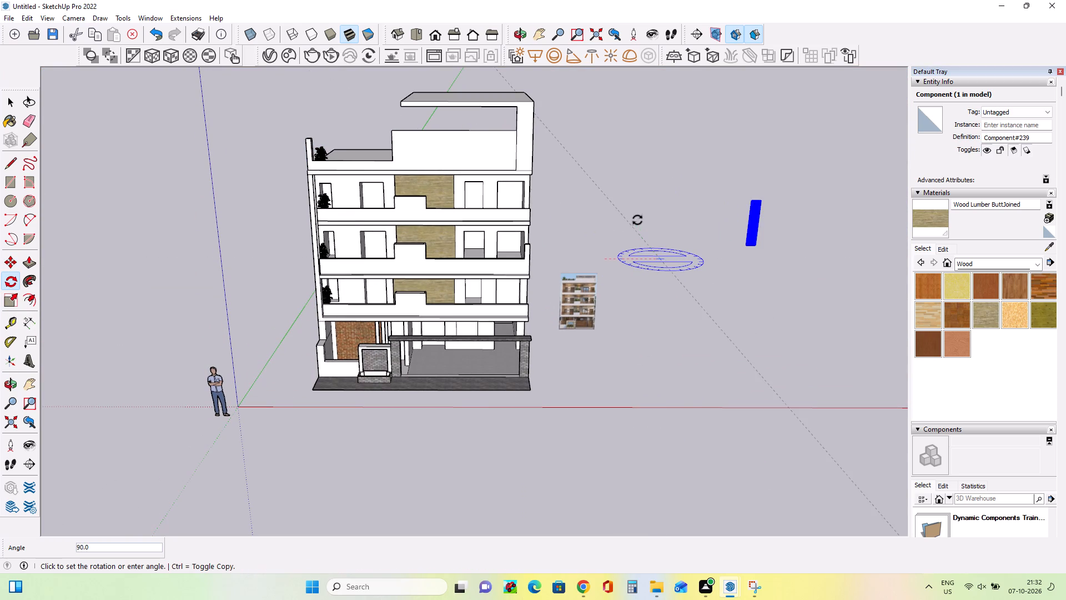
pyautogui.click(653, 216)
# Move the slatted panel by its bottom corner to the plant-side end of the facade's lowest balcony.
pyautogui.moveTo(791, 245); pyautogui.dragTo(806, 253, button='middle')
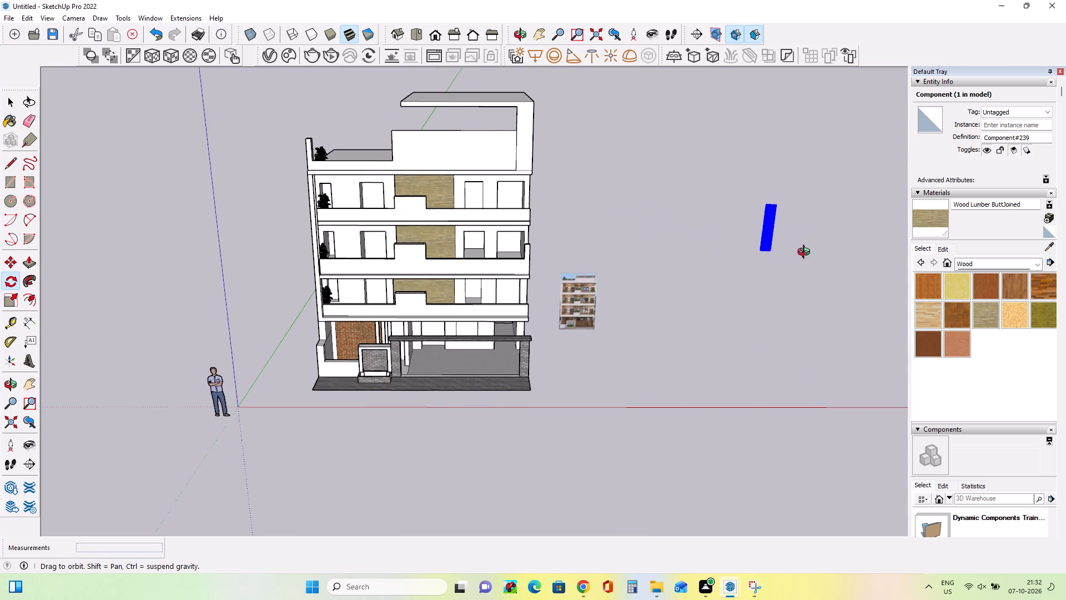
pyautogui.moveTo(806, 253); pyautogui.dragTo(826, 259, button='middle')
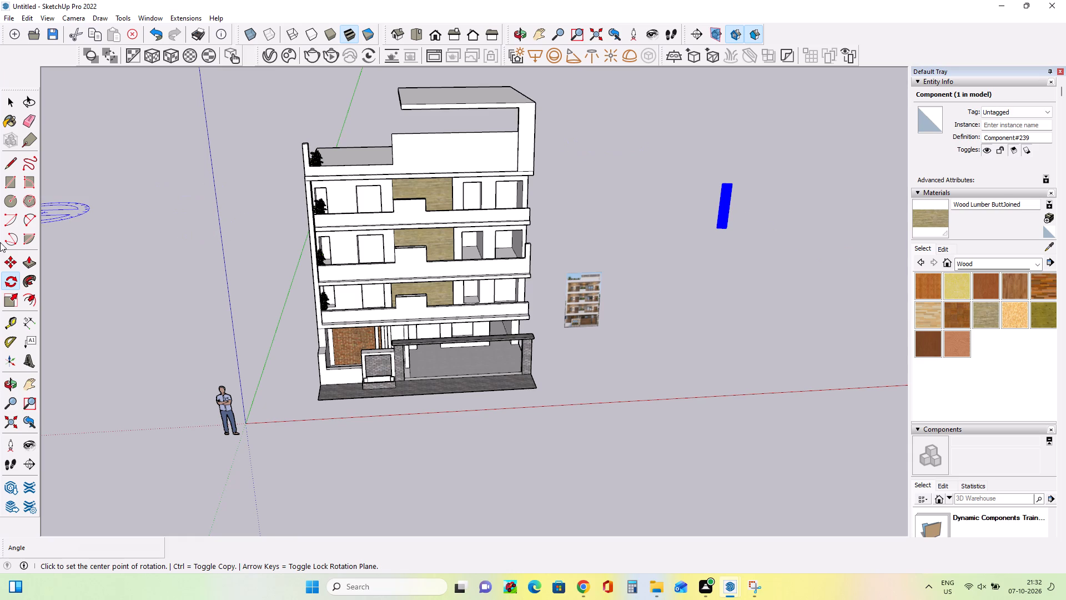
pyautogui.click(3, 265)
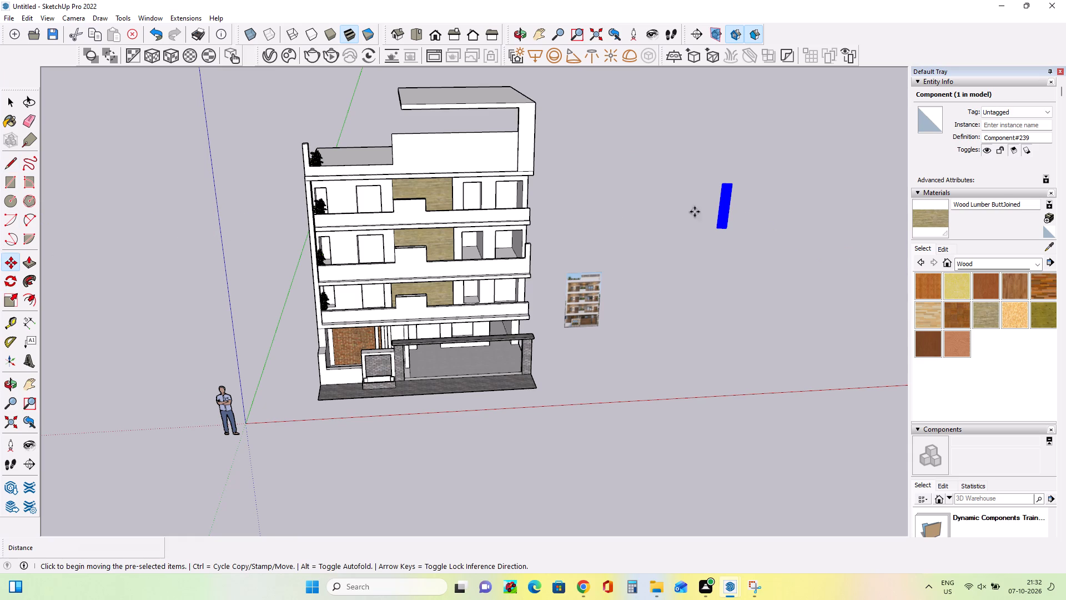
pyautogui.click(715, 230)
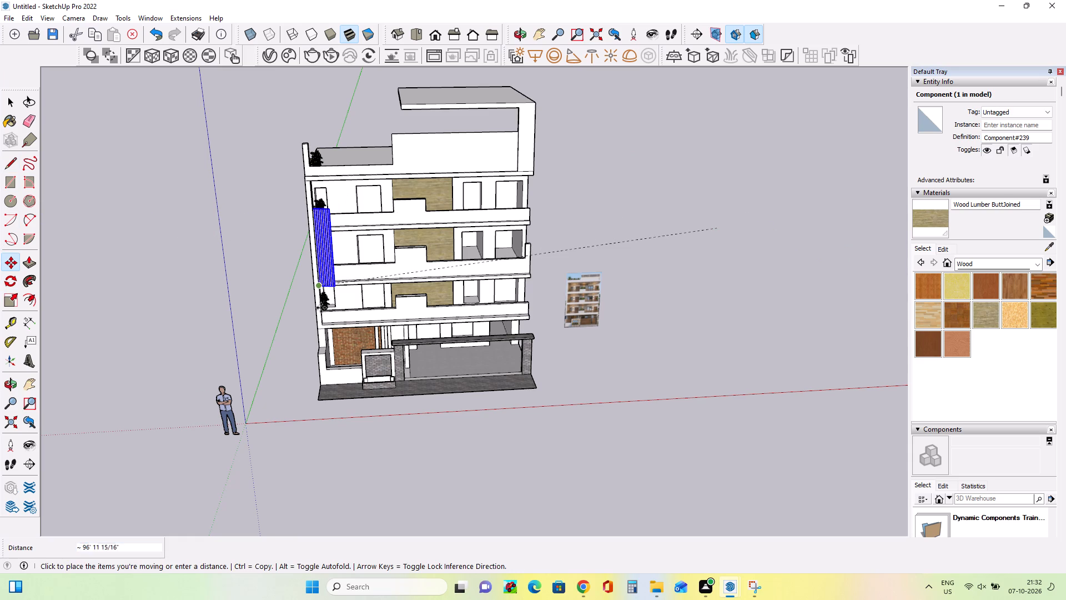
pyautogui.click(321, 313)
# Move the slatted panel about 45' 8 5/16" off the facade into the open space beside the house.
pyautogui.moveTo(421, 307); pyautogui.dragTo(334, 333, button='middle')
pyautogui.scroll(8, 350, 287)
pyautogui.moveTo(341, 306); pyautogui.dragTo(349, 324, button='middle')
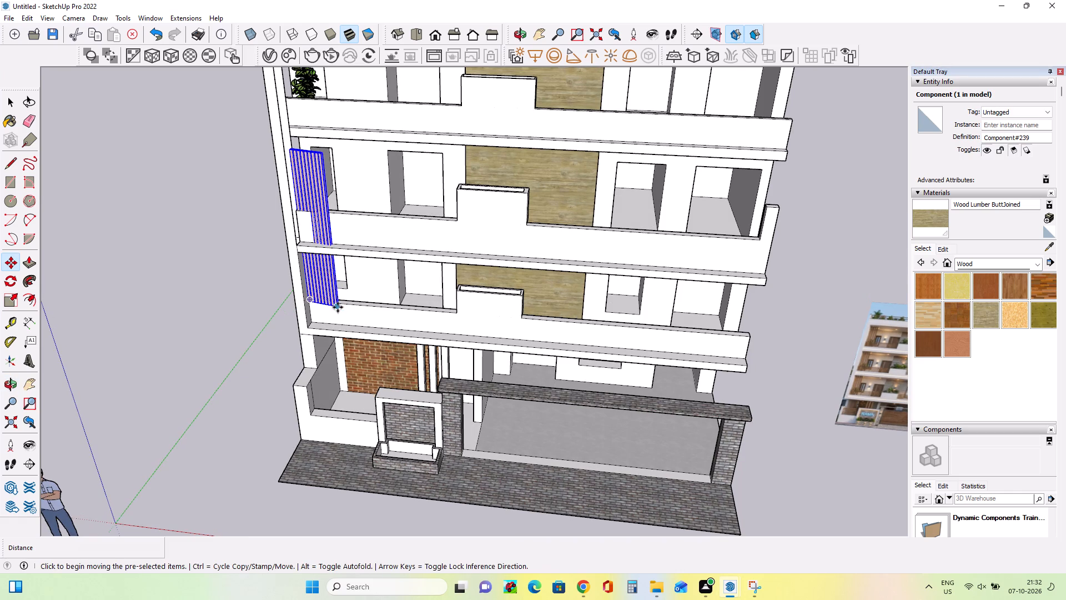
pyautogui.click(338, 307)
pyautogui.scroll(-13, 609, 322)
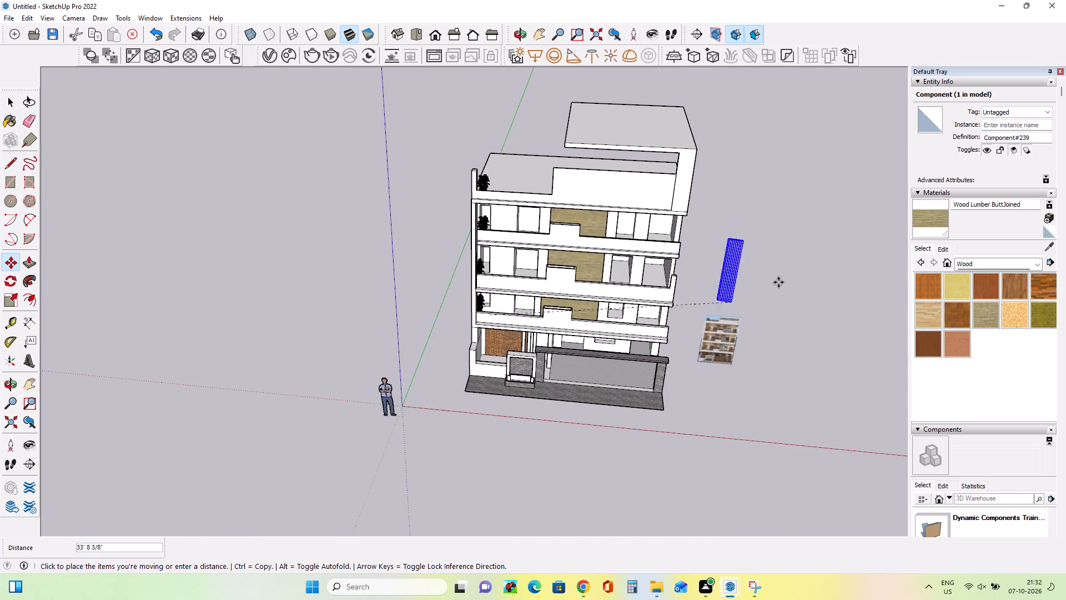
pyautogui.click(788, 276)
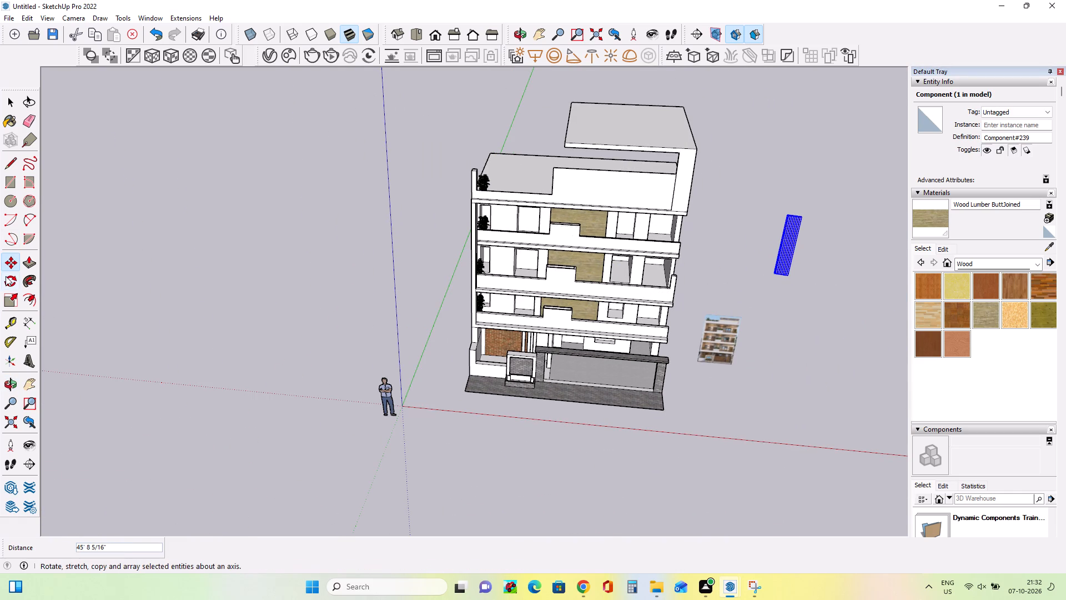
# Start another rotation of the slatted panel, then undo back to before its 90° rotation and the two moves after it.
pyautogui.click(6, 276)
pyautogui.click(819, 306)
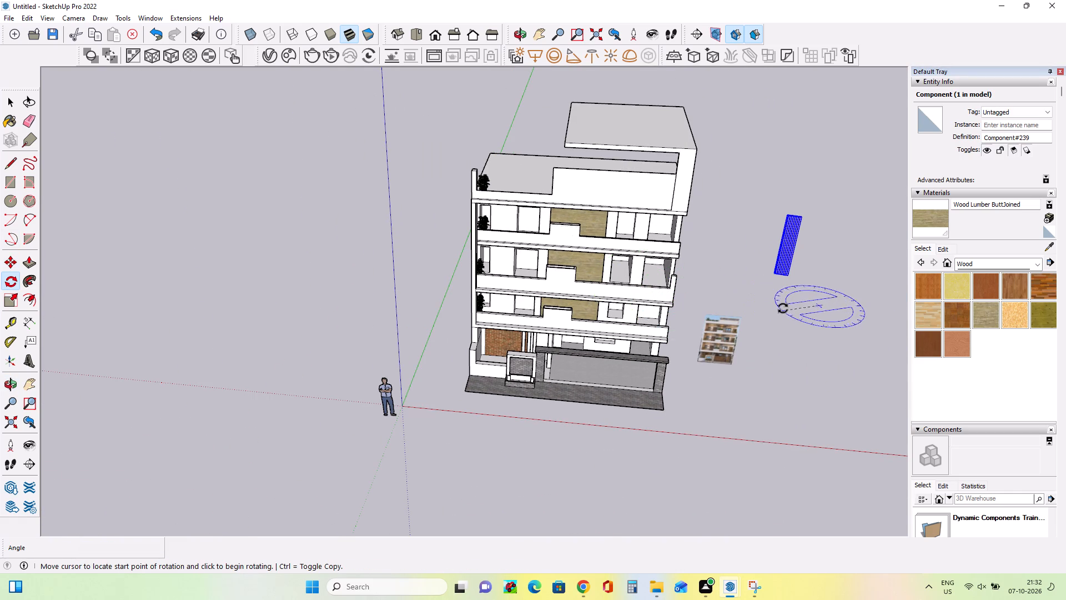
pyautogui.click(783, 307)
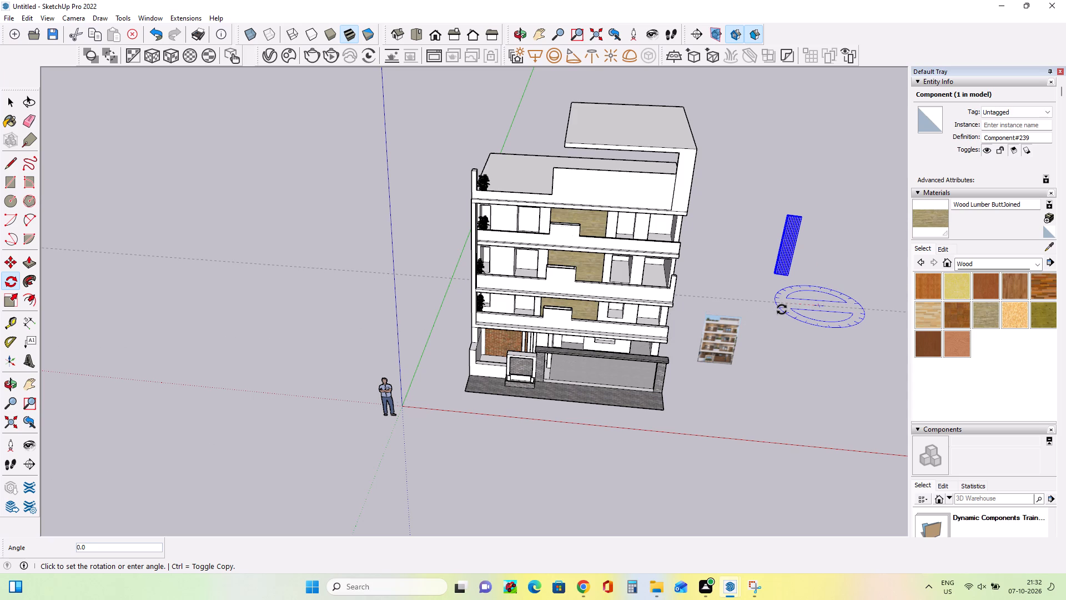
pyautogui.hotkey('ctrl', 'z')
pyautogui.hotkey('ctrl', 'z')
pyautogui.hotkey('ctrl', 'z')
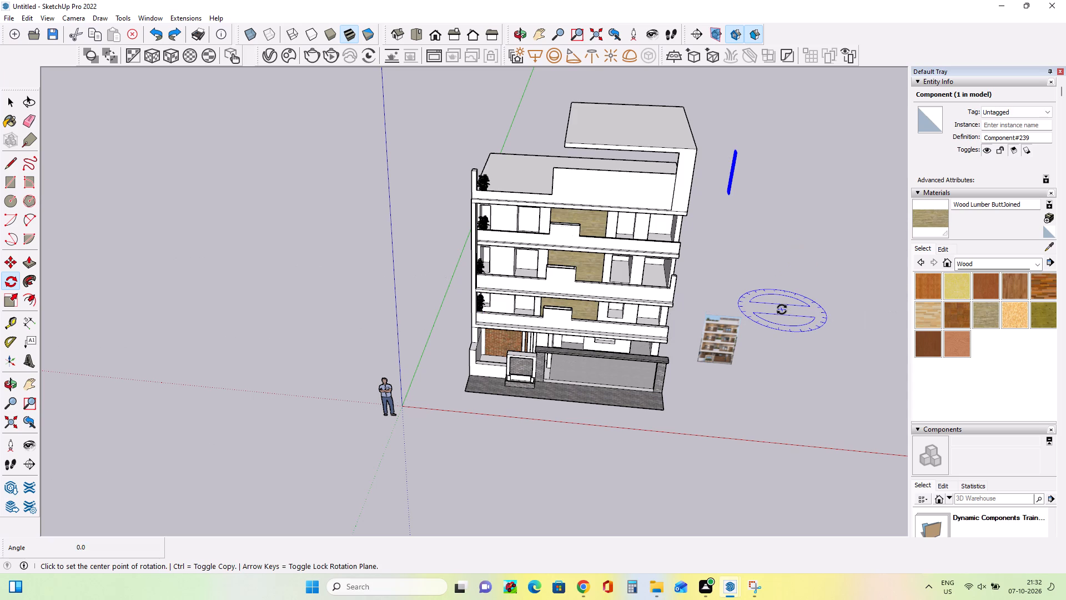
# Rotate the slatted panel 90° on the horizontal plane in the opposite direction from the first attempt.
pyautogui.click(758, 234)
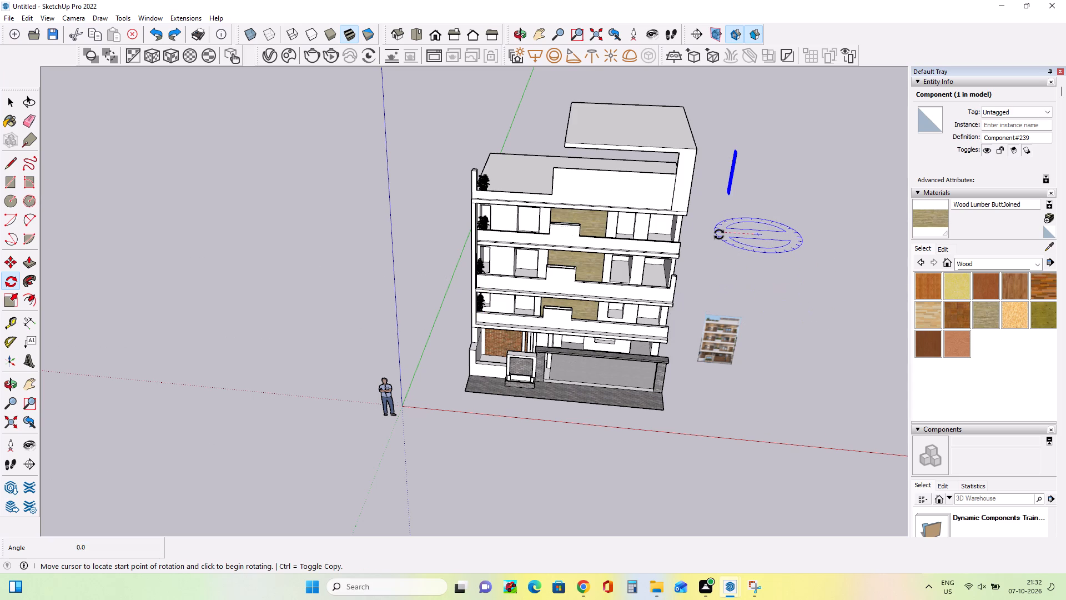
pyautogui.click(719, 234)
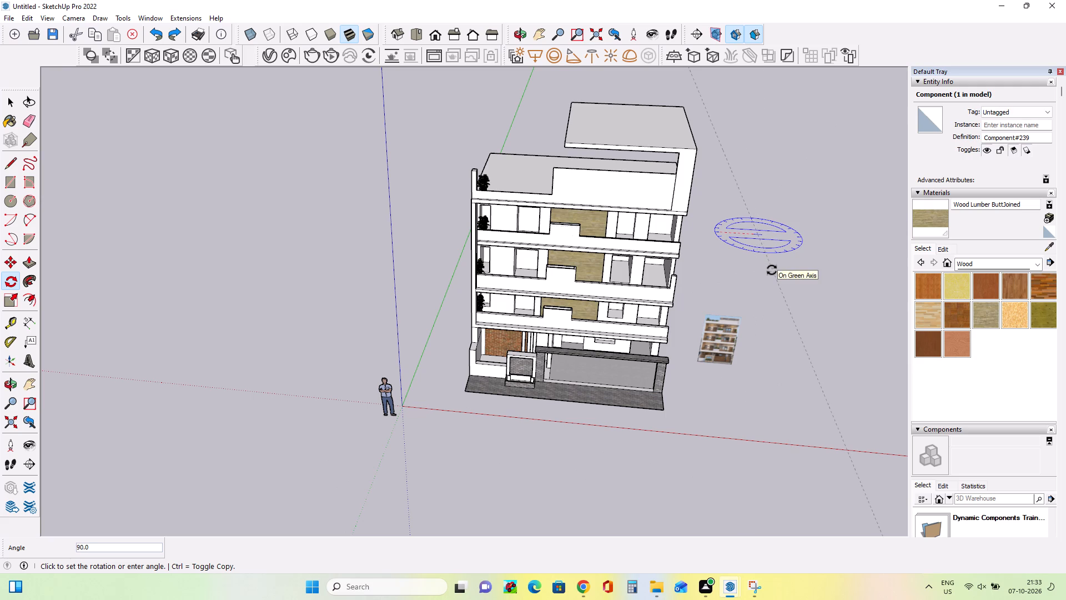
pyautogui.click(772, 270)
# Move the rotated slatted panel by its bottom corner from the open space to the plant-side end of the facade.
pyautogui.scroll(-14, 714, 293)
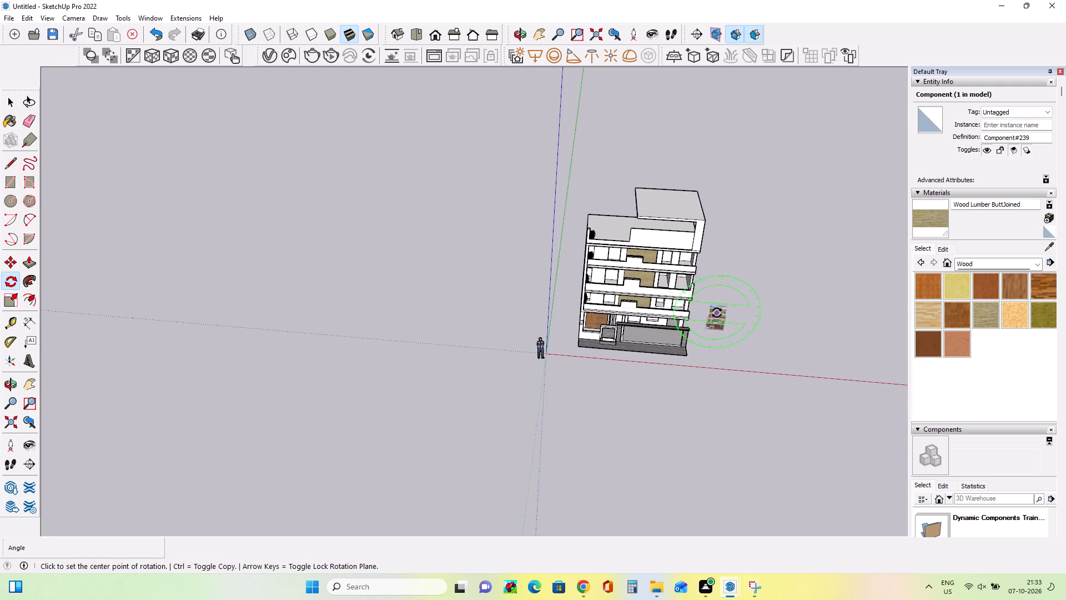
pyautogui.moveTo(717, 313); pyautogui.dragTo(479, 198, button='middle')
pyautogui.moveTo(819, 329); pyautogui.dragTo(897, 358, button='middle')
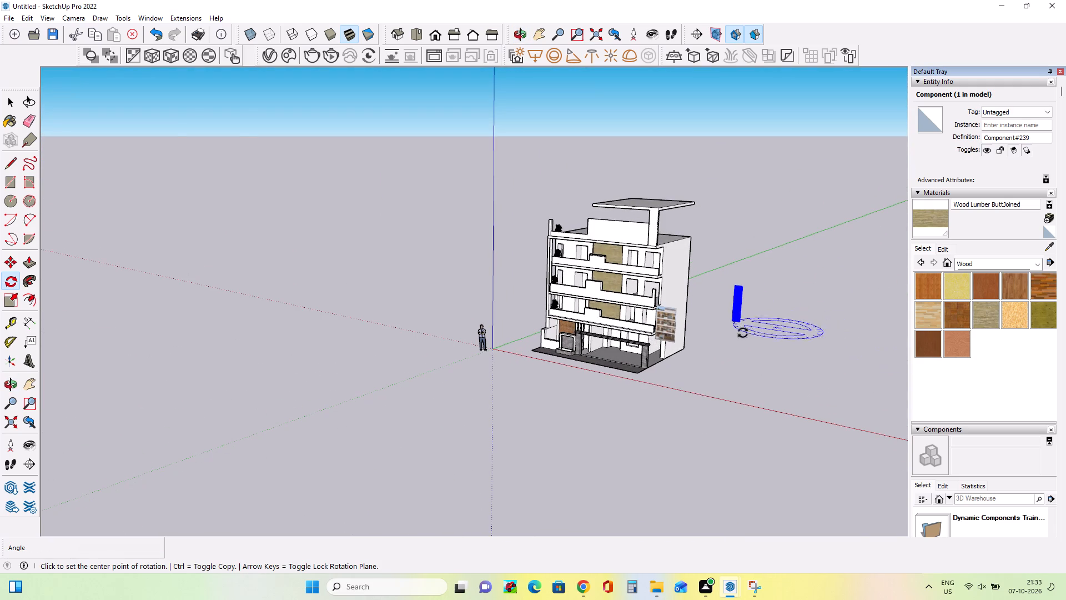
pyautogui.click(6, 262)
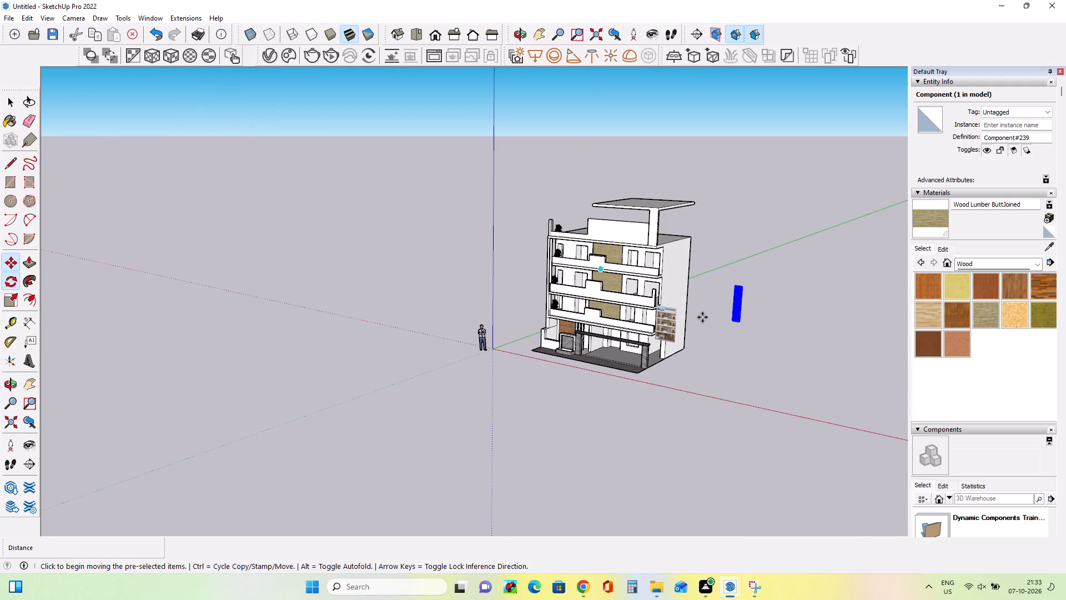
pyautogui.click(743, 321)
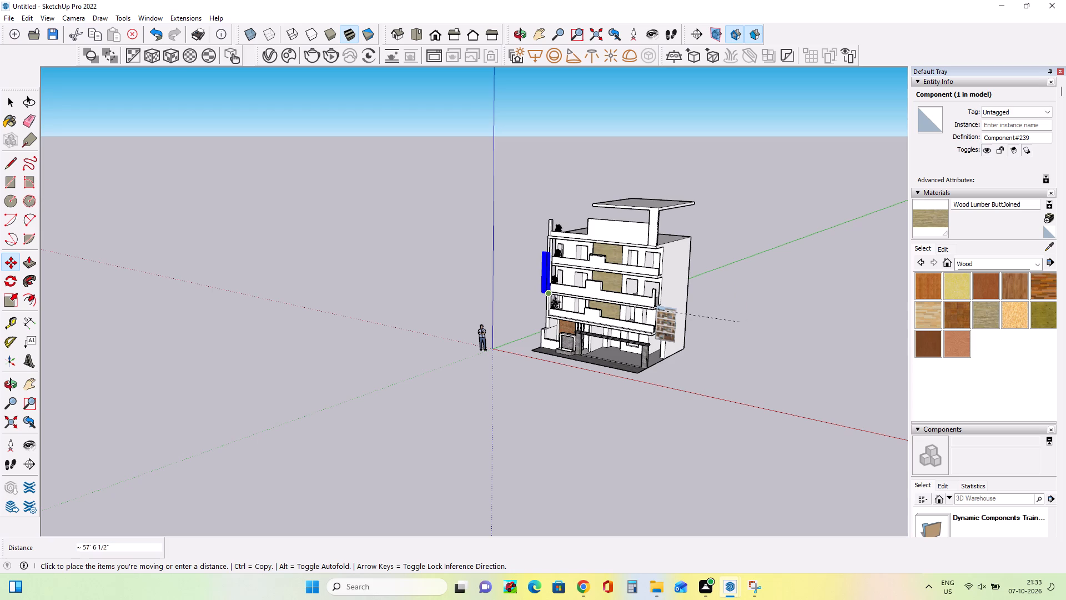
pyautogui.click(560, 309)
# Move the slatted panel about 3' 5 9/16" by its bottom corner to the front of the lowest balcony.
pyautogui.moveTo(530, 311); pyautogui.dragTo(686, 313, button='middle')
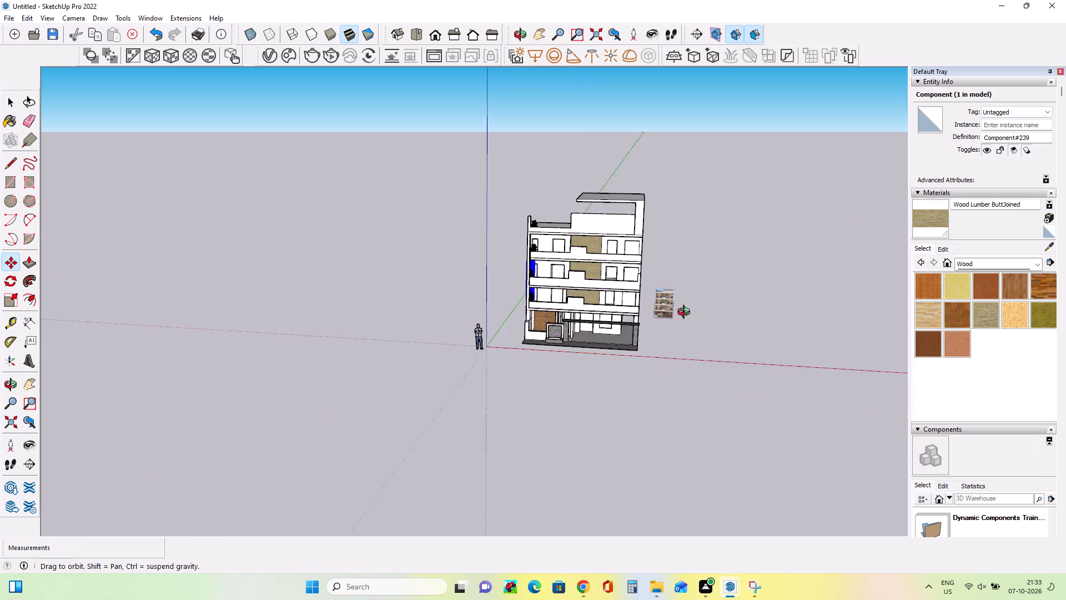
pyautogui.moveTo(686, 313); pyautogui.dragTo(726, 297, button='middle')
pyautogui.scroll(14, 524, 290)
pyautogui.moveTo(523, 319); pyautogui.dragTo(474, 390, button='middle')
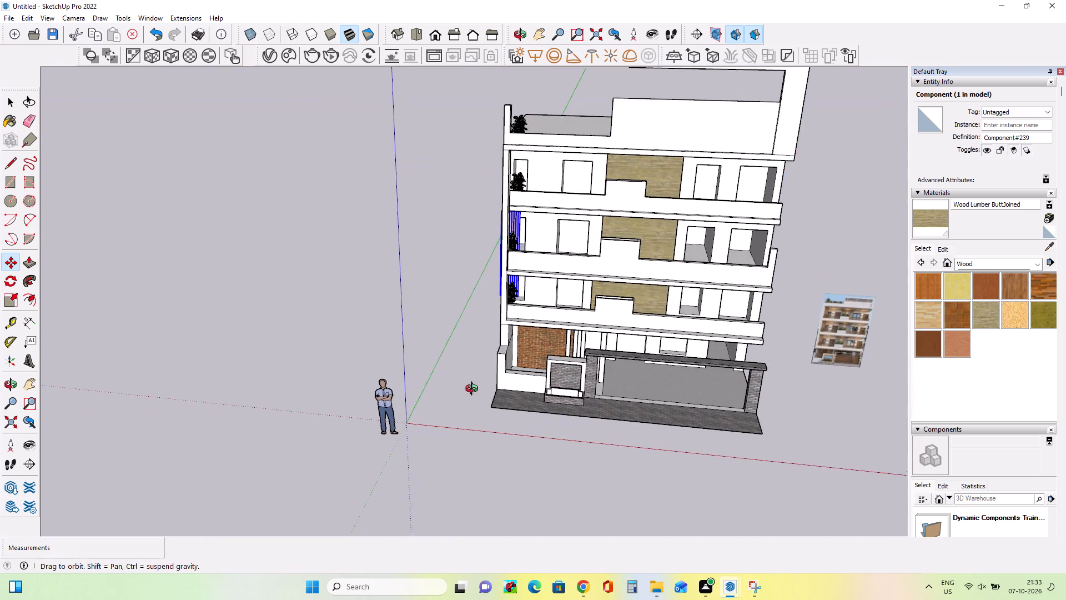
pyautogui.moveTo(474, 390); pyautogui.dragTo(474, 391, button='middle')
pyautogui.scroll(1, 484, 367)
pyautogui.click(522, 291)
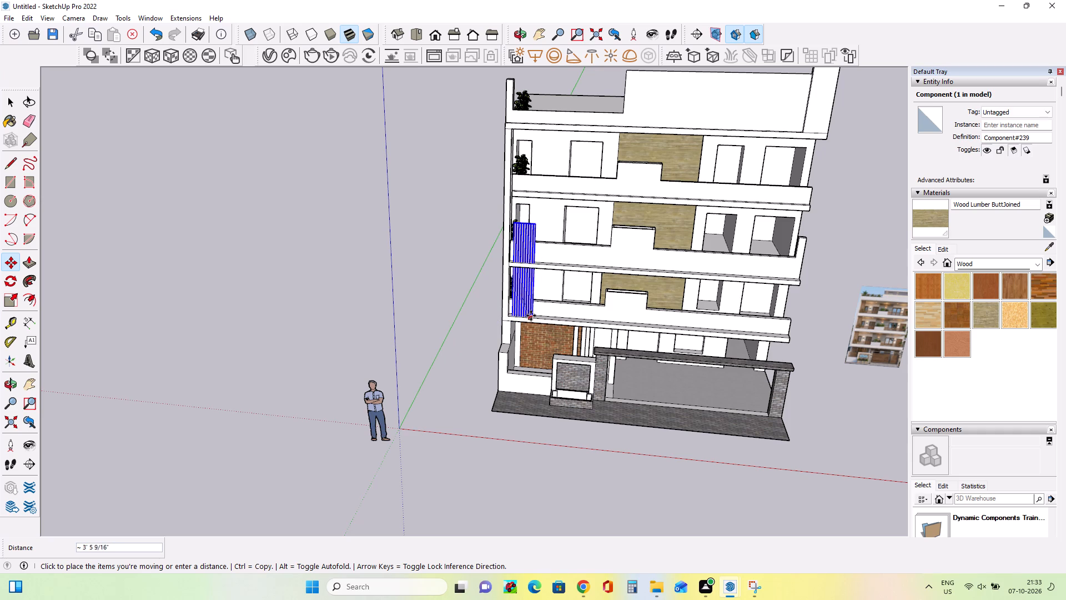
pyautogui.click(530, 316)
# Move the slatted panel about 5 1/16" by its bottom corner against the side wall at the lowest balcony's front edge.
pyautogui.scroll(4, 796, 335)
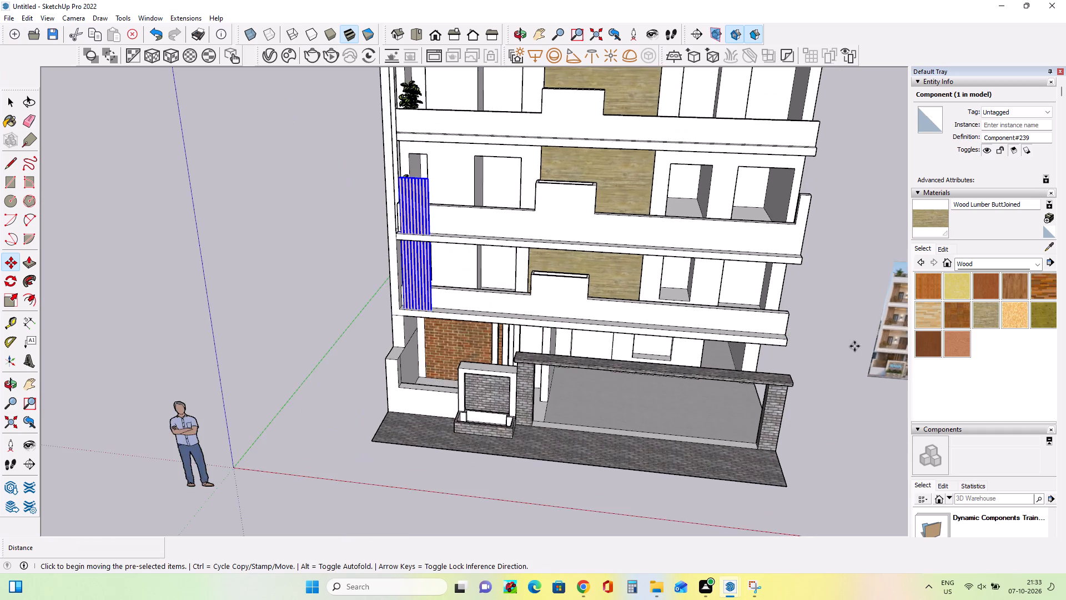
pyautogui.scroll(18, 886, 356)
pyautogui.scroll(-3, 882, 359)
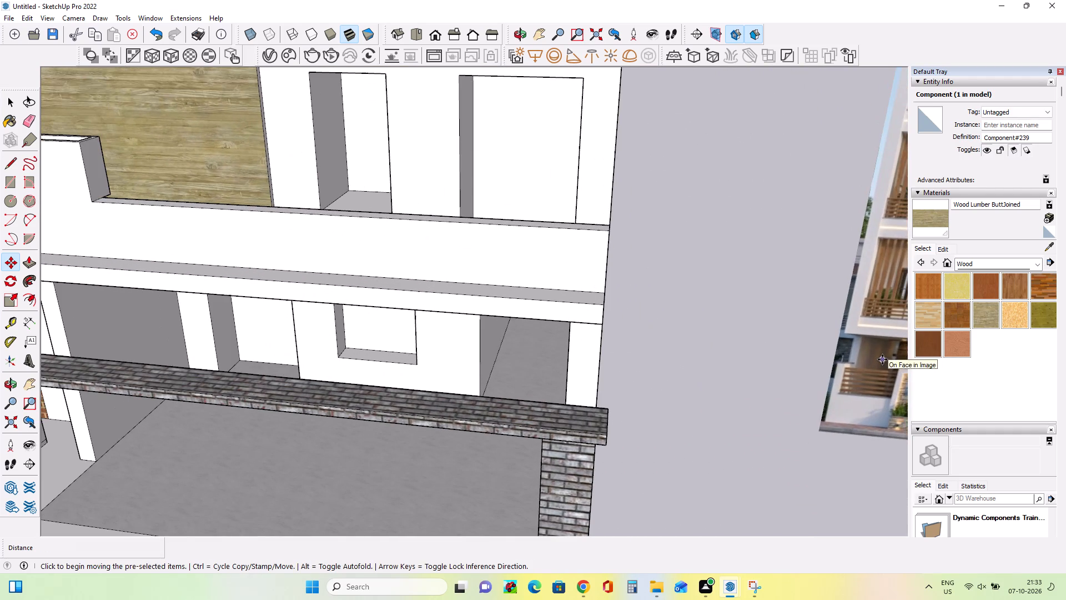
pyautogui.scroll(-20, 882, 359)
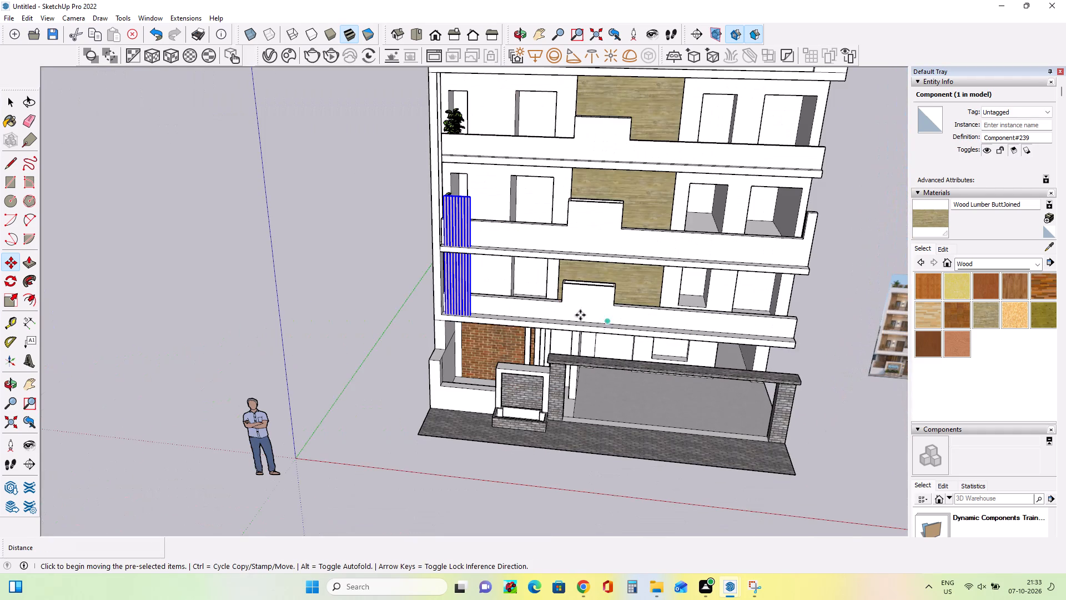
pyautogui.moveTo(467, 296); pyautogui.dragTo(521, 298, button='middle')
pyautogui.scroll(5, 457, 304)
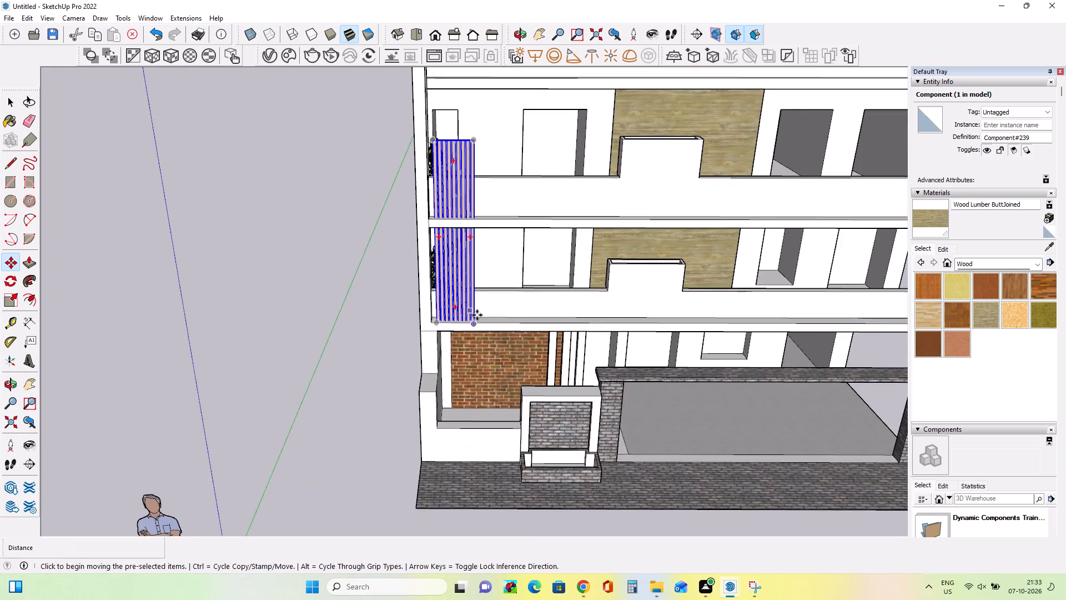
pyautogui.scroll(4, 477, 315)
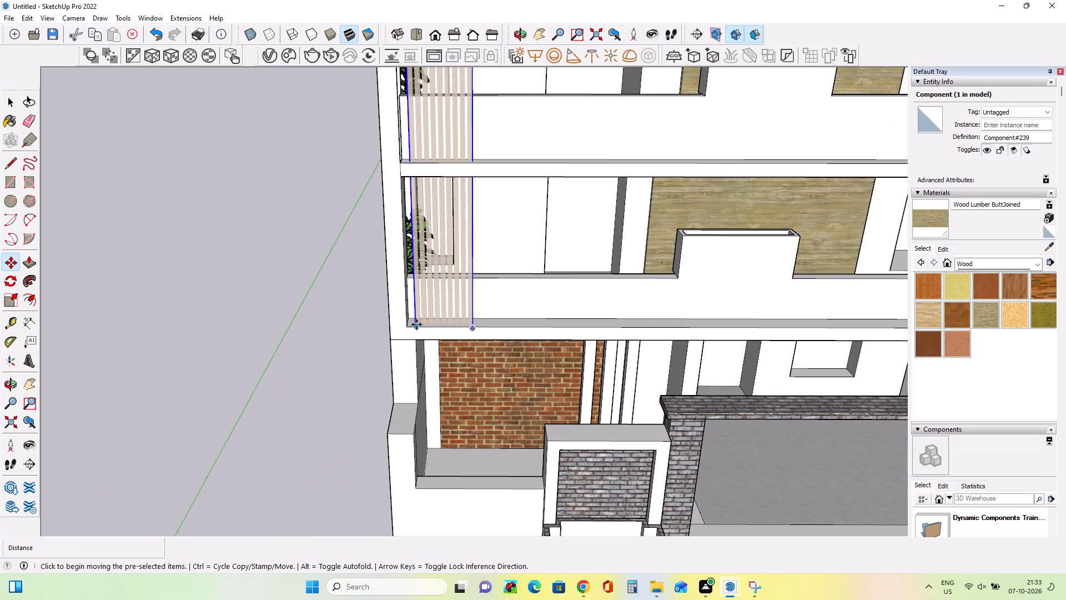
pyautogui.click(416, 324)
pyautogui.click(411, 318)
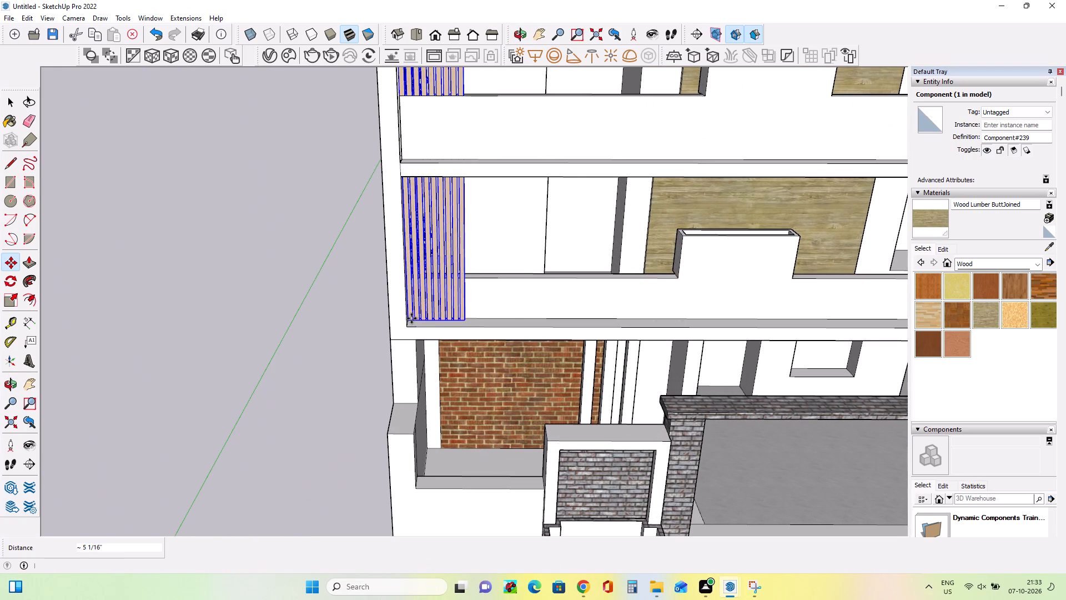
# Scale the slatted panel down uniformly to about 0.6 so it fits below the balcony above.
pyautogui.moveTo(511, 317); pyautogui.dragTo(434, 313, button='middle')
pyautogui.scroll(-7, 434, 313)
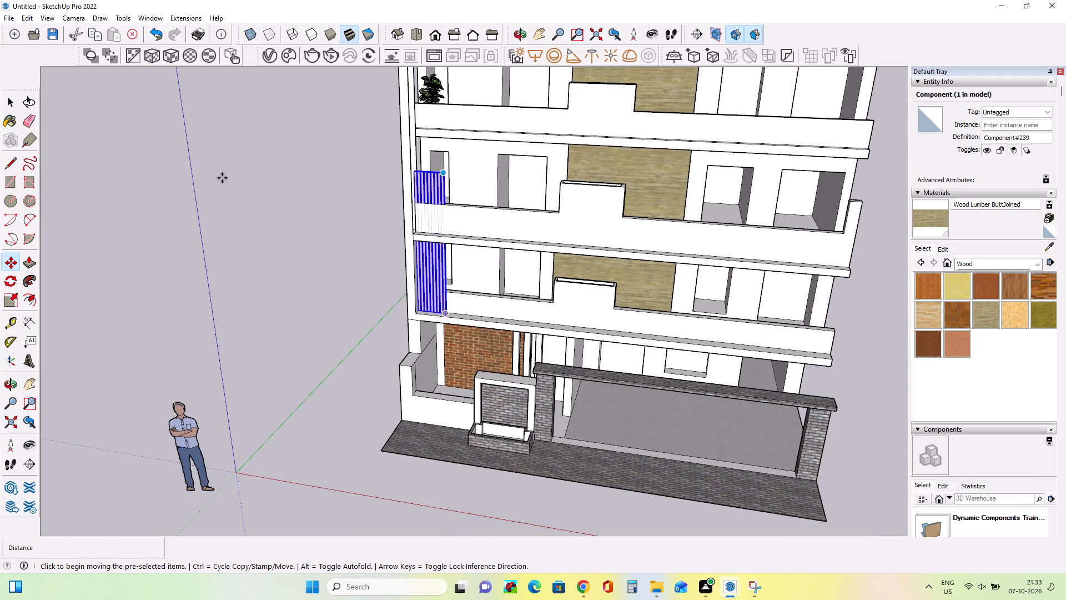
pyautogui.click(12, 296)
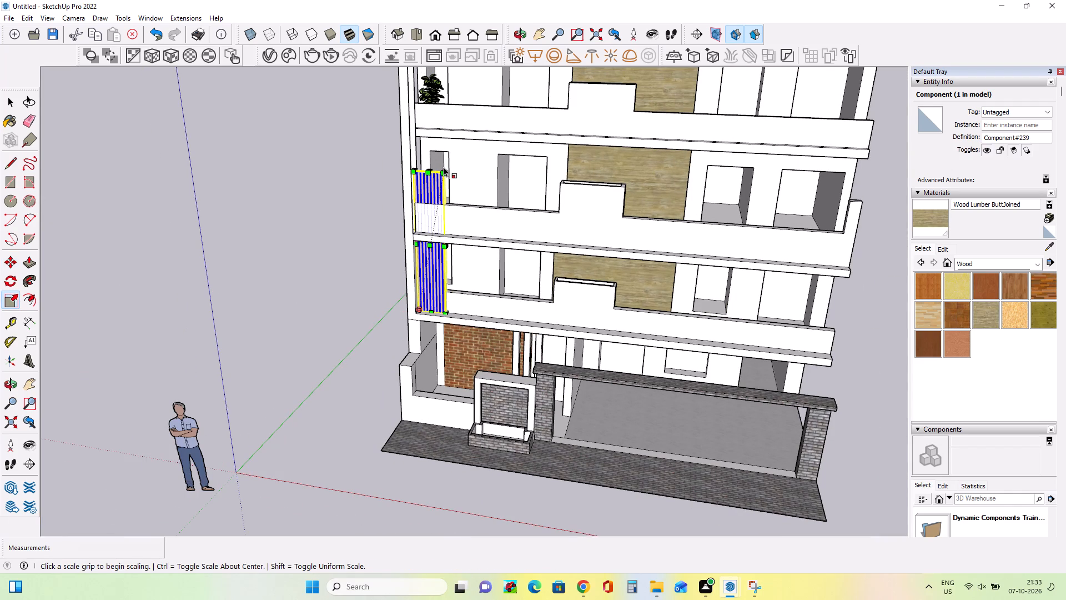
pyautogui.click(443, 170)
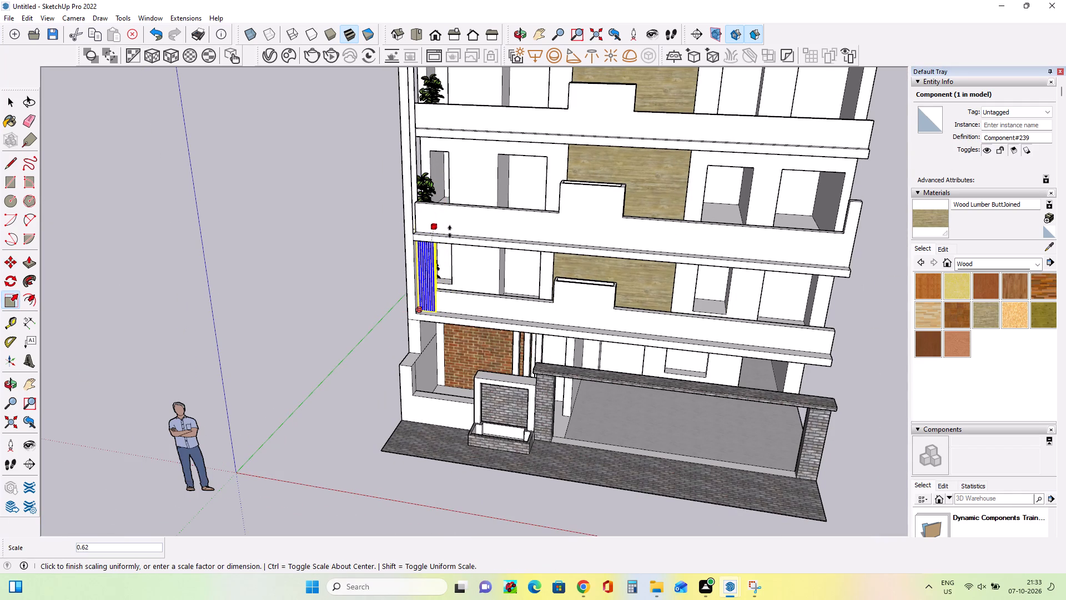
pyautogui.click(451, 238)
# Widen the slatted panel along its green axis by a scale factor of about 2.58.
pyautogui.moveTo(462, 310); pyautogui.dragTo(431, 270, button='middle')
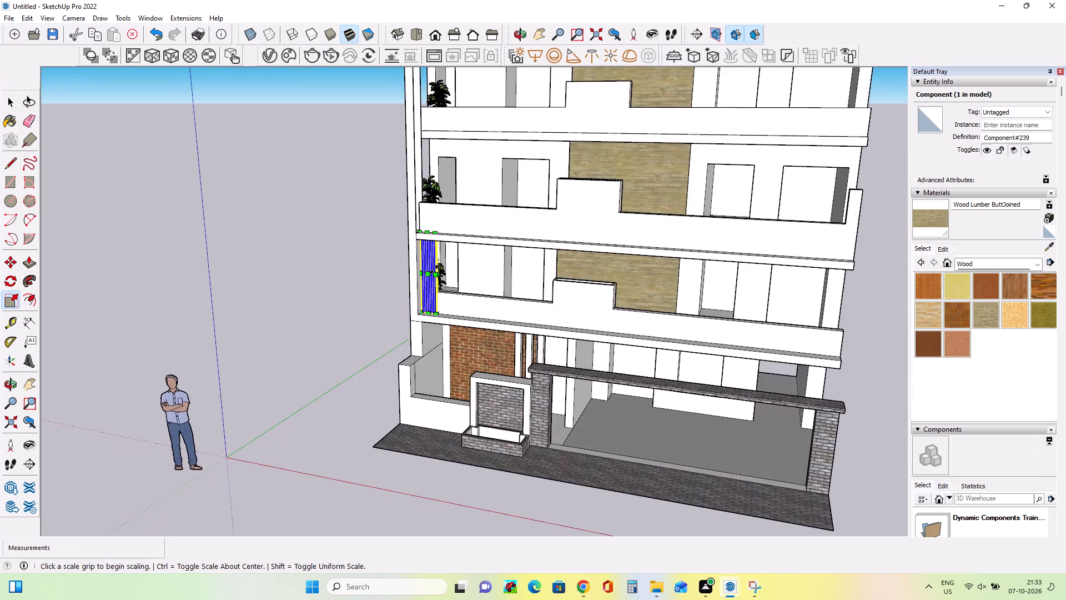
pyautogui.scroll(13, 442, 278)
pyautogui.moveTo(421, 278); pyautogui.dragTo(349, 289, button='middle')
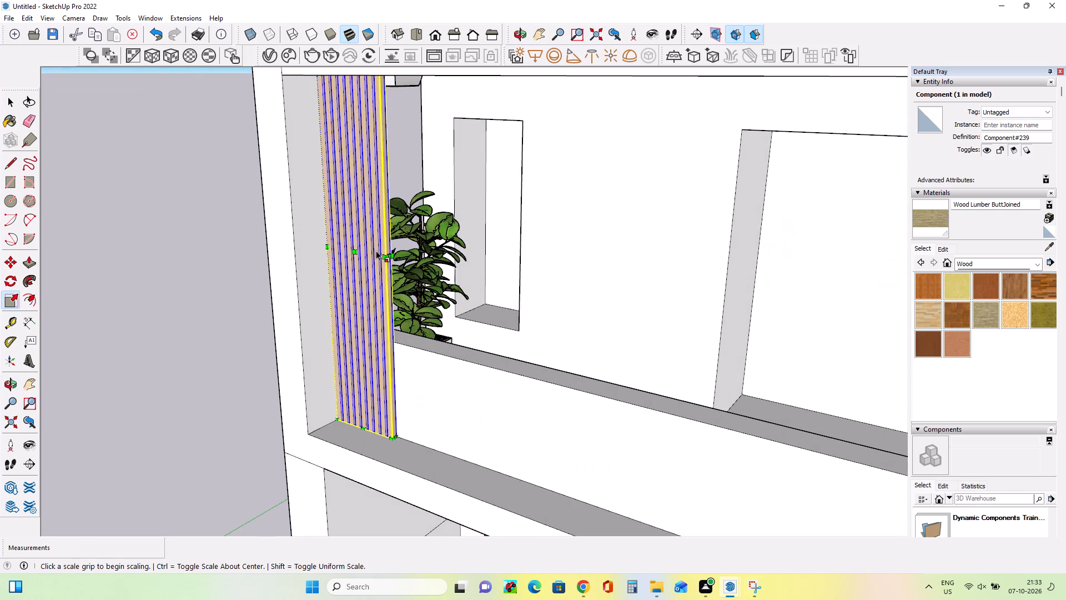
pyautogui.scroll(7, 386, 248)
pyautogui.click(392, 257)
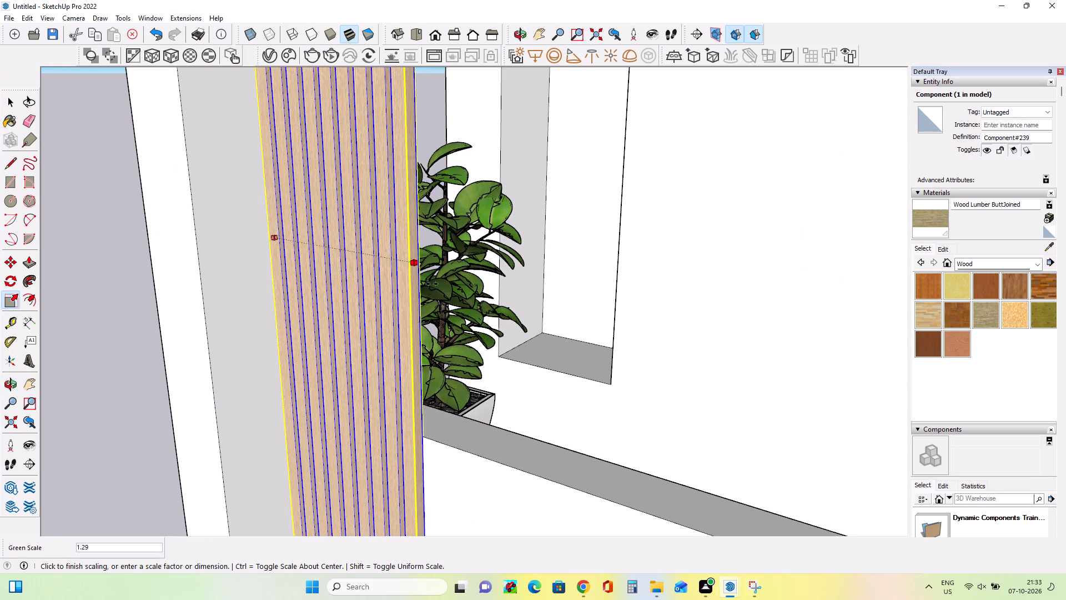
pyautogui.scroll(-20, 446, 291)
pyautogui.scroll(-8, 446, 291)
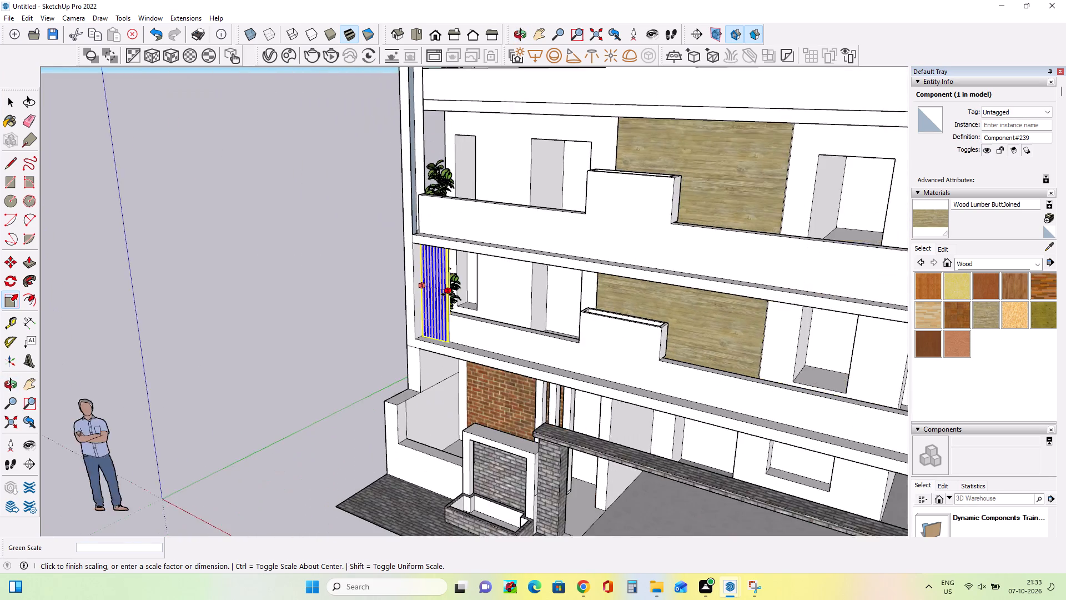
pyautogui.scroll(-10, 447, 294)
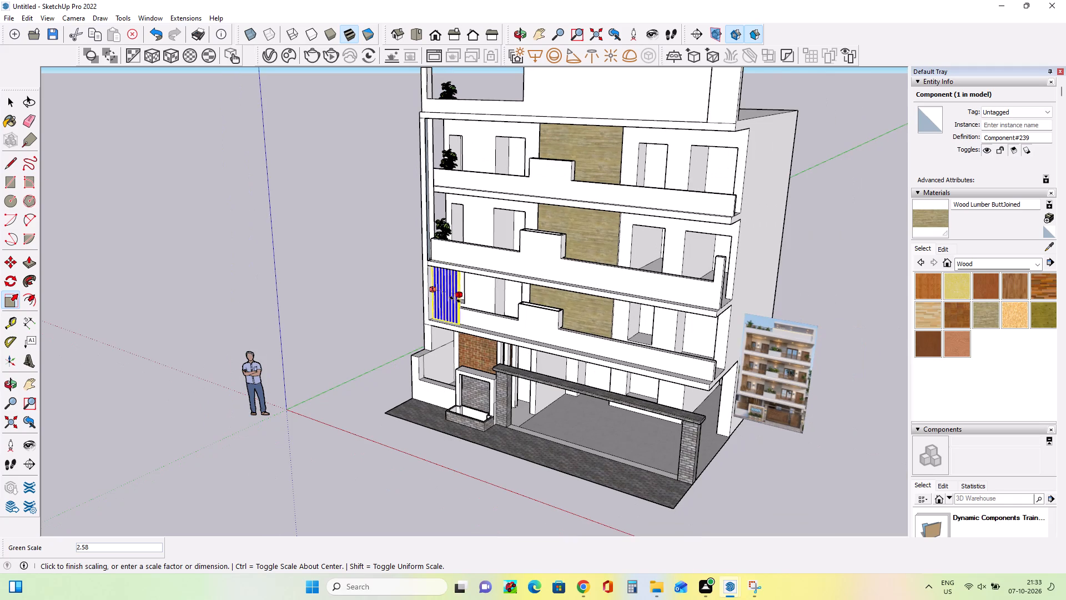
pyautogui.click(453, 296)
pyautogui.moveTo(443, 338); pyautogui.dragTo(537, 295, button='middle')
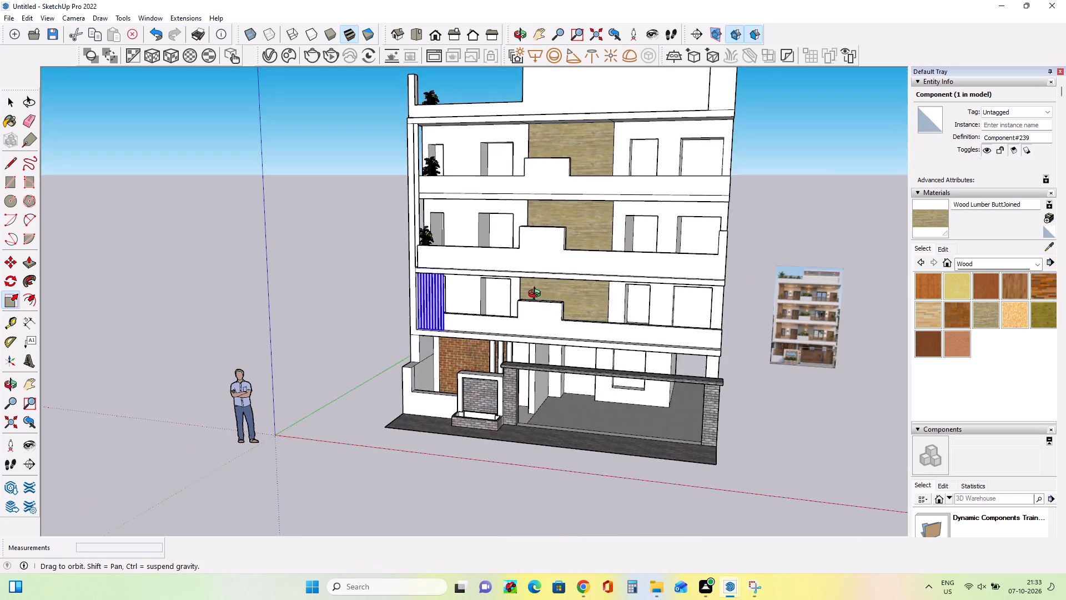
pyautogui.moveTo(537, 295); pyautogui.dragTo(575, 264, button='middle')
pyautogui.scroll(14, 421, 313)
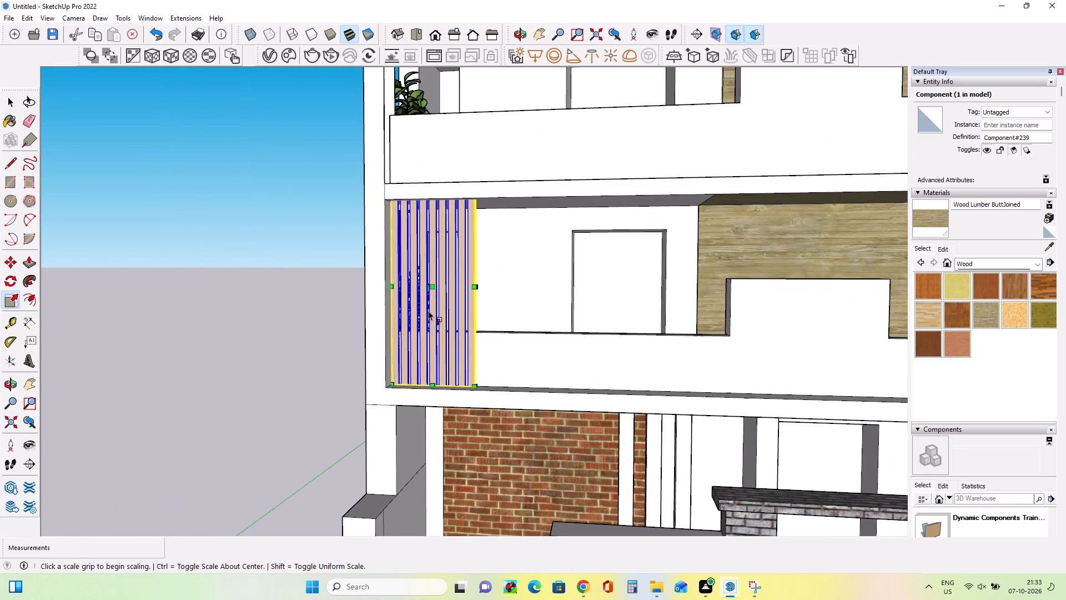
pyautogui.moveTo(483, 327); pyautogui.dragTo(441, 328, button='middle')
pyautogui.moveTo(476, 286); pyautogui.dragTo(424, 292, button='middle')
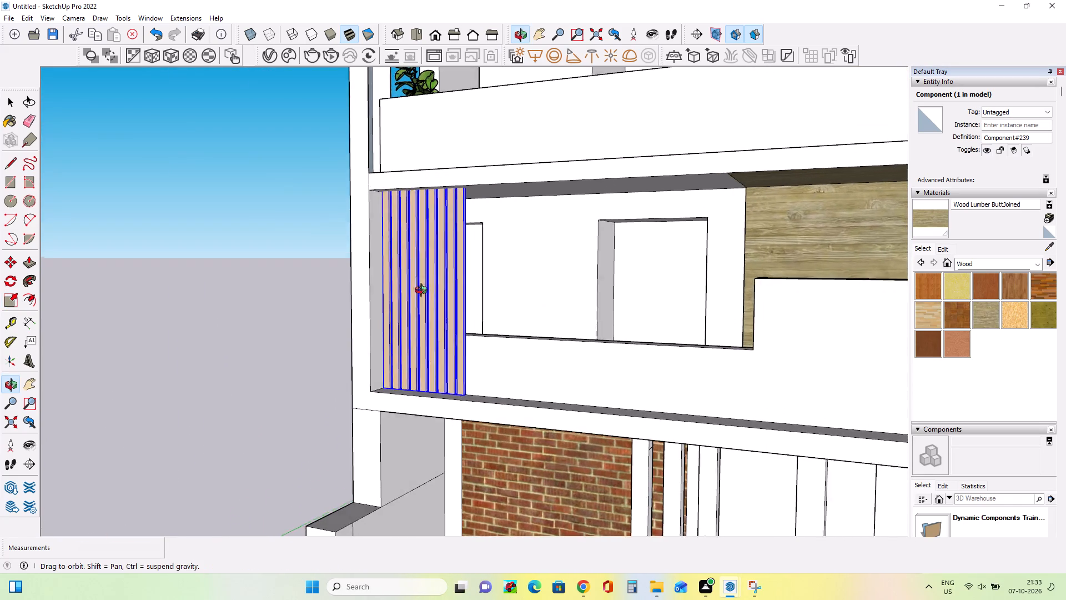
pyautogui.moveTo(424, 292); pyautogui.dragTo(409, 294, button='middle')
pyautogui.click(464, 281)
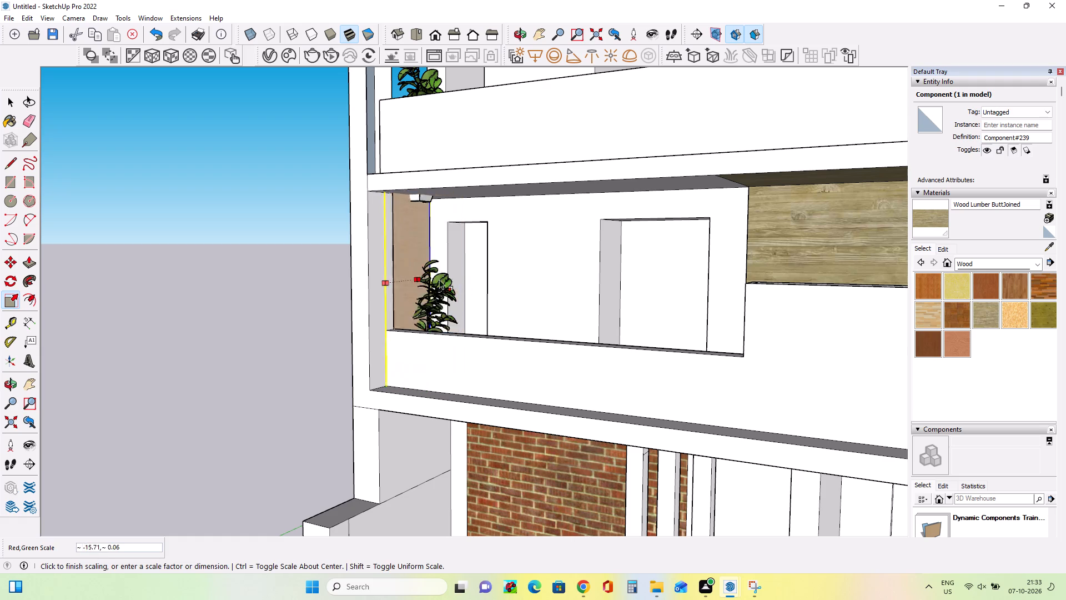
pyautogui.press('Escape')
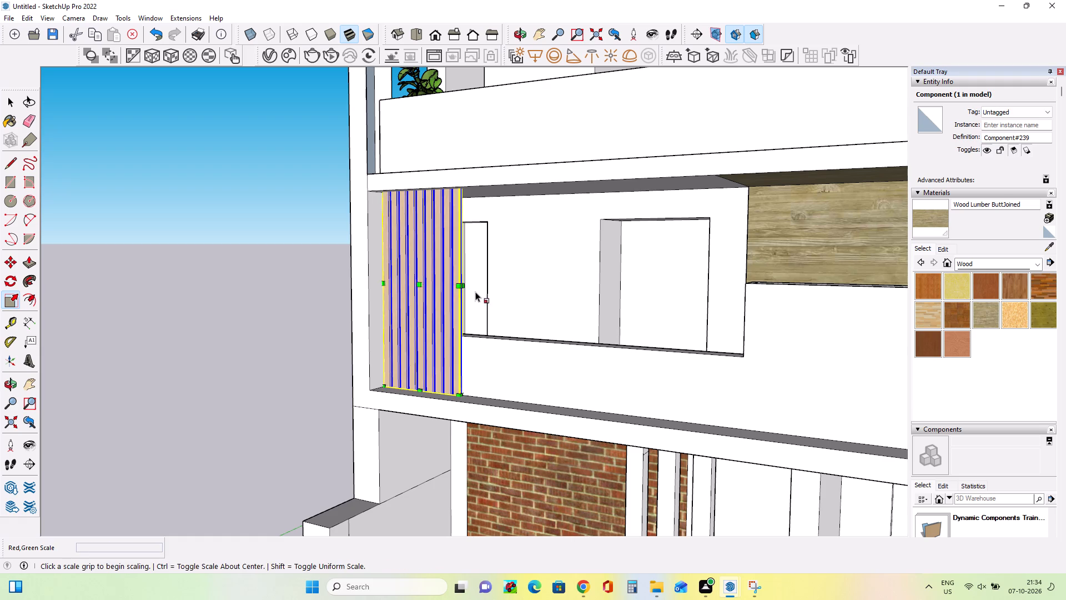
# Narrow the slatted panel along its green axis to about 0.9 of its width.
pyautogui.moveTo(475, 292); pyautogui.dragTo(409, 315, button='middle')
pyautogui.scroll(9, 456, 300)
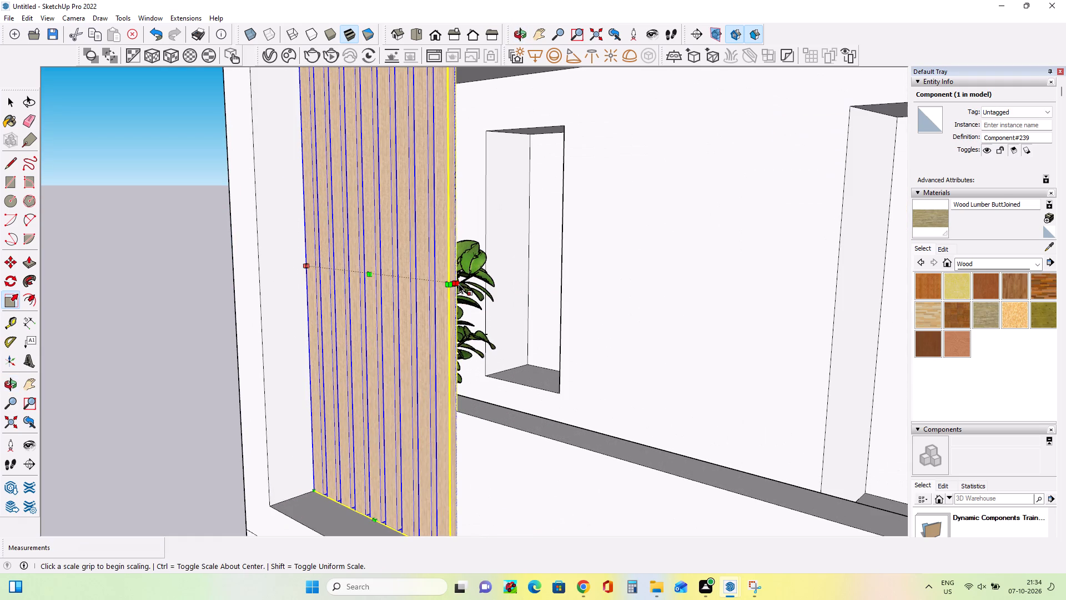
pyautogui.click(456, 284)
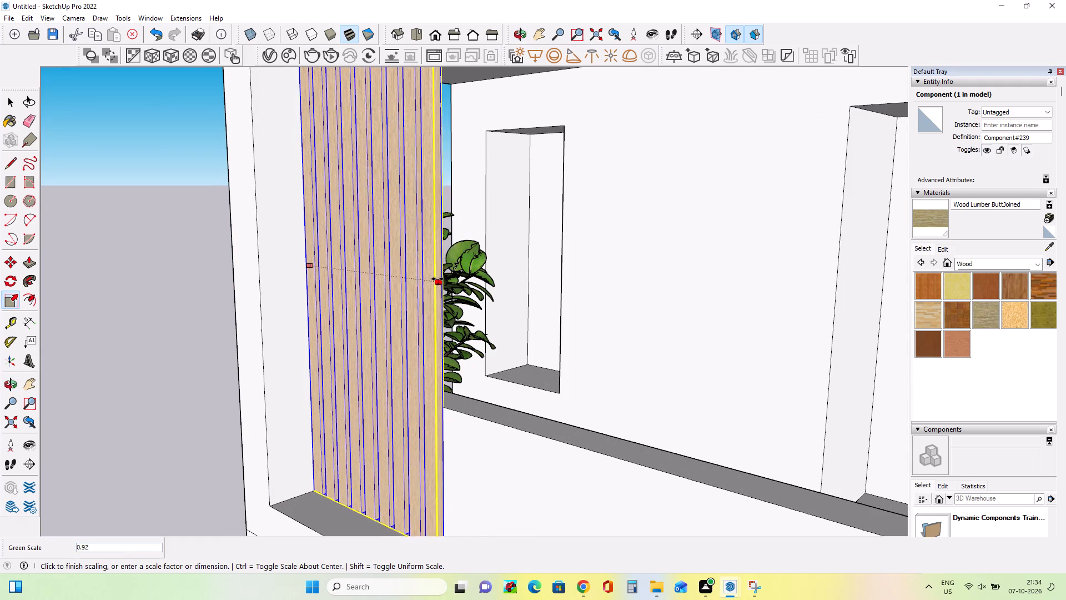
pyautogui.click(429, 278)
# Narrow the slatted panel further along its green axis, keeping its edge at the side wall fixed.
pyautogui.moveTo(418, 331); pyautogui.dragTo(510, 303, button='middle')
pyautogui.scroll(-2, 510, 303)
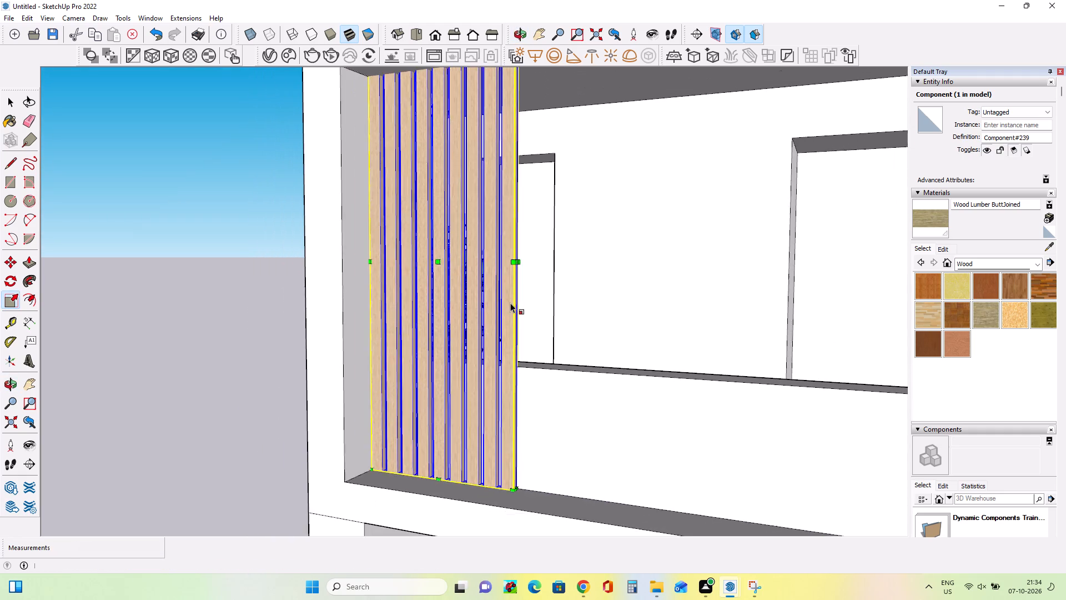
pyautogui.scroll(-17, 510, 303)
pyautogui.moveTo(518, 307); pyautogui.dragTo(601, 316, button='middle')
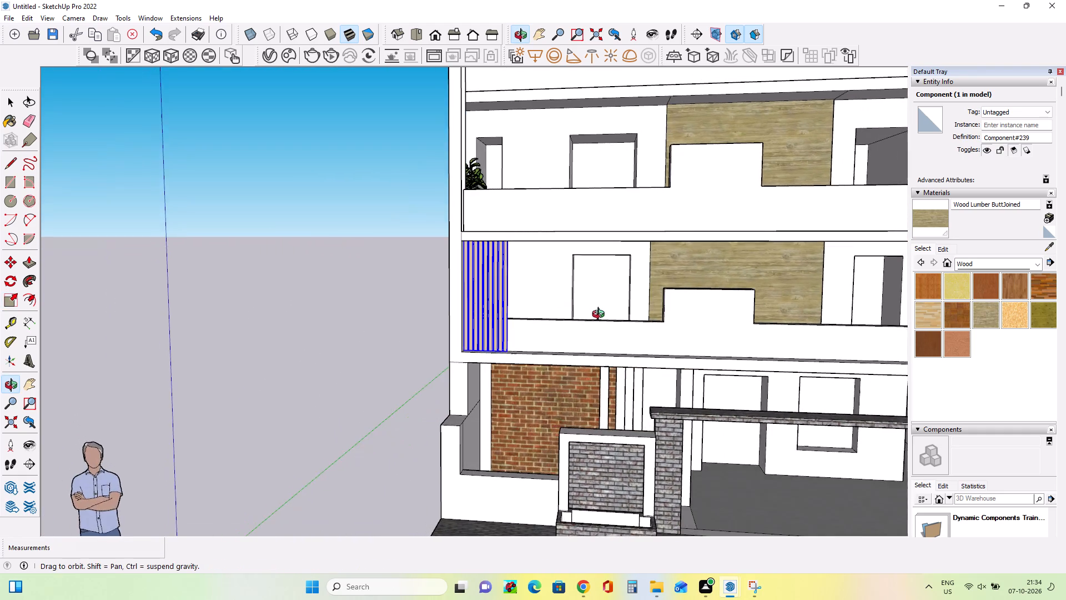
pyautogui.moveTo(601, 316); pyautogui.dragTo(596, 351, button='middle')
pyautogui.scroll(5, 521, 309)
pyautogui.moveTo(551, 309); pyautogui.dragTo(393, 347, button='middle')
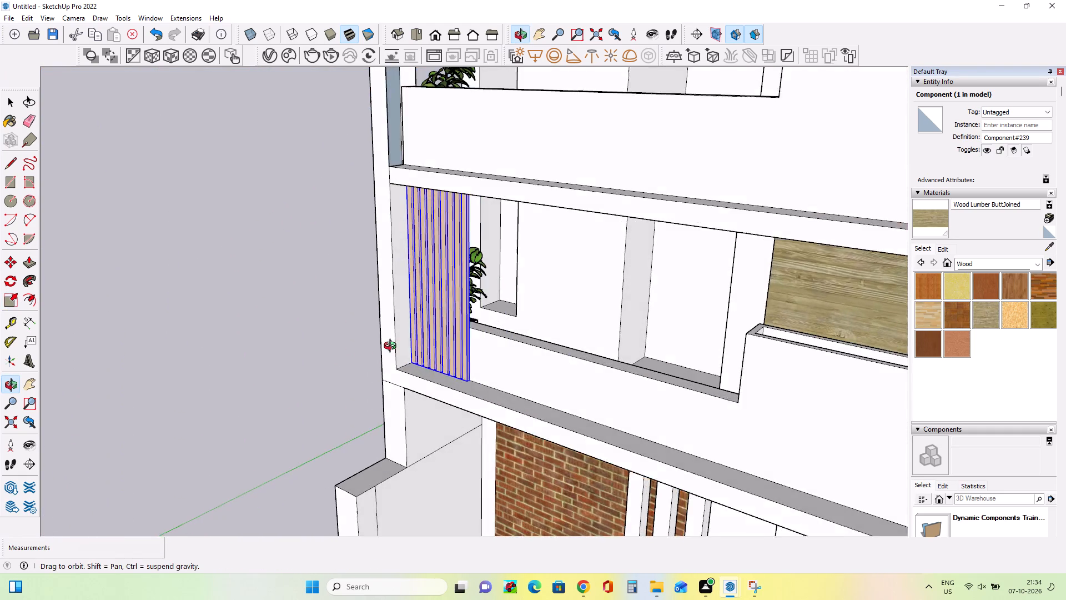
pyautogui.moveTo(393, 347); pyautogui.dragTo(391, 347, button='middle')
pyautogui.scroll(13, 467, 283)
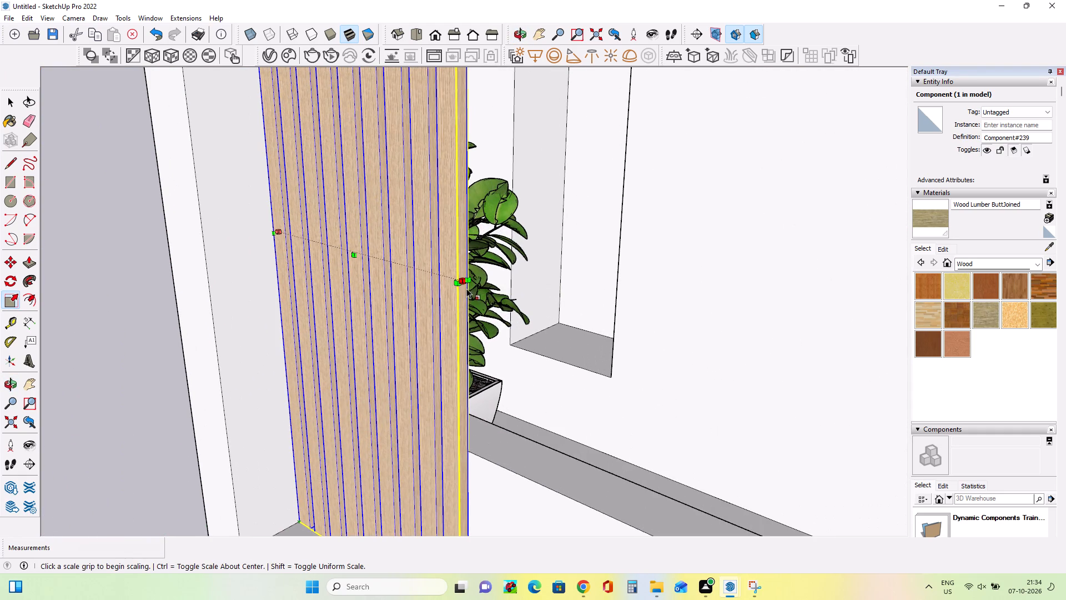
pyautogui.click(468, 282)
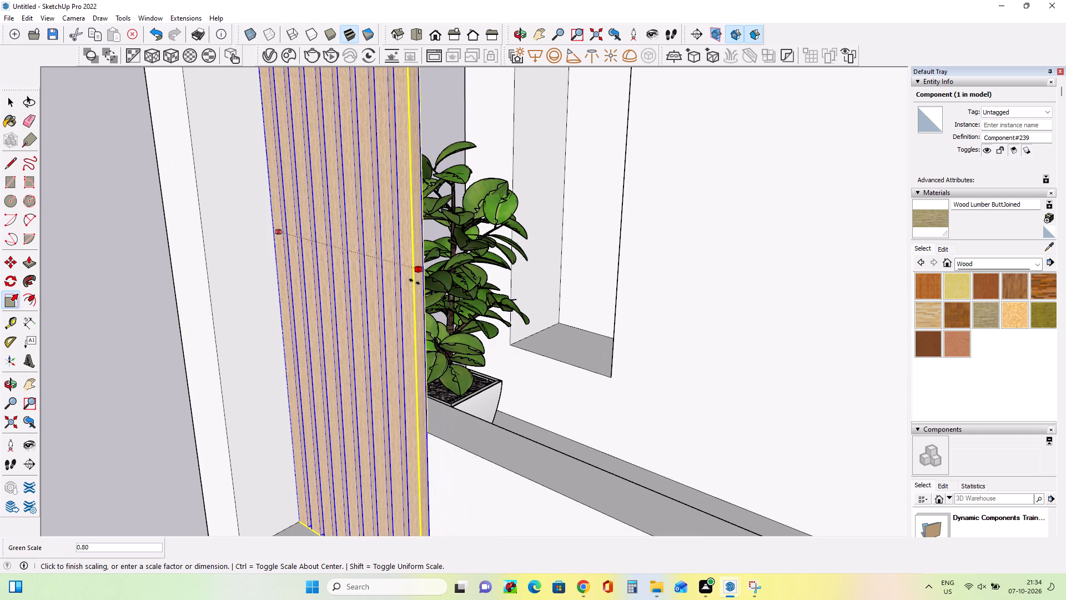
pyautogui.click(398, 276)
# Examine the resized slatted panel's fit and proportions on the lowest balcony from wider angles.
pyautogui.moveTo(406, 323); pyautogui.dragTo(552, 299, button='middle')
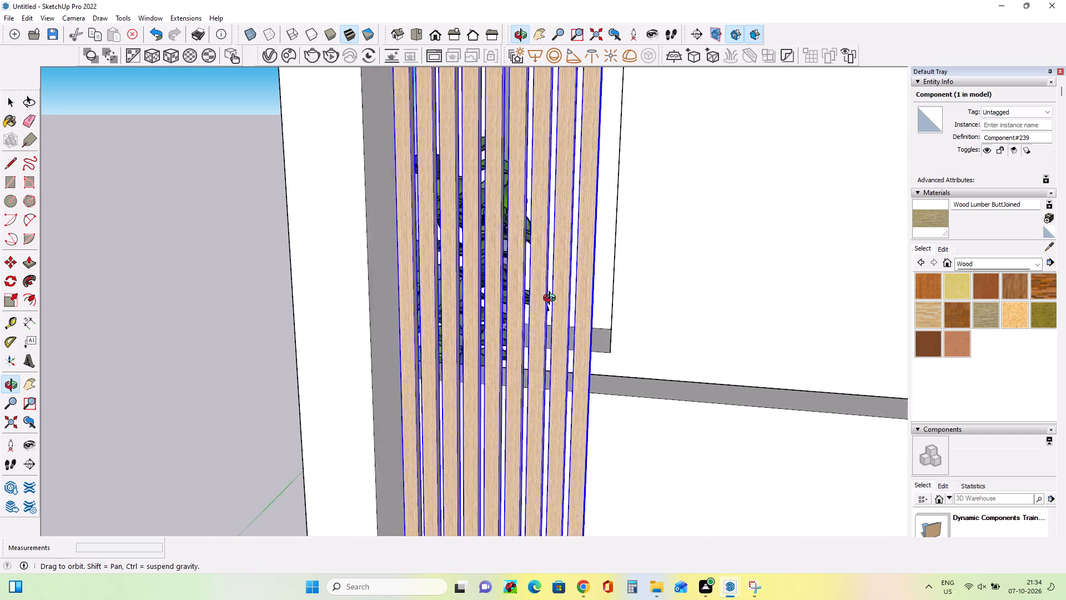
pyautogui.moveTo(552, 299); pyautogui.dragTo(530, 294, button='middle')
pyautogui.scroll(-19, 529, 294)
pyautogui.moveTo(561, 305); pyautogui.dragTo(610, 322, button='middle')
pyautogui.scroll(-3, 610, 322)
pyautogui.moveTo(554, 271); pyautogui.dragTo(517, 353, button='middle')
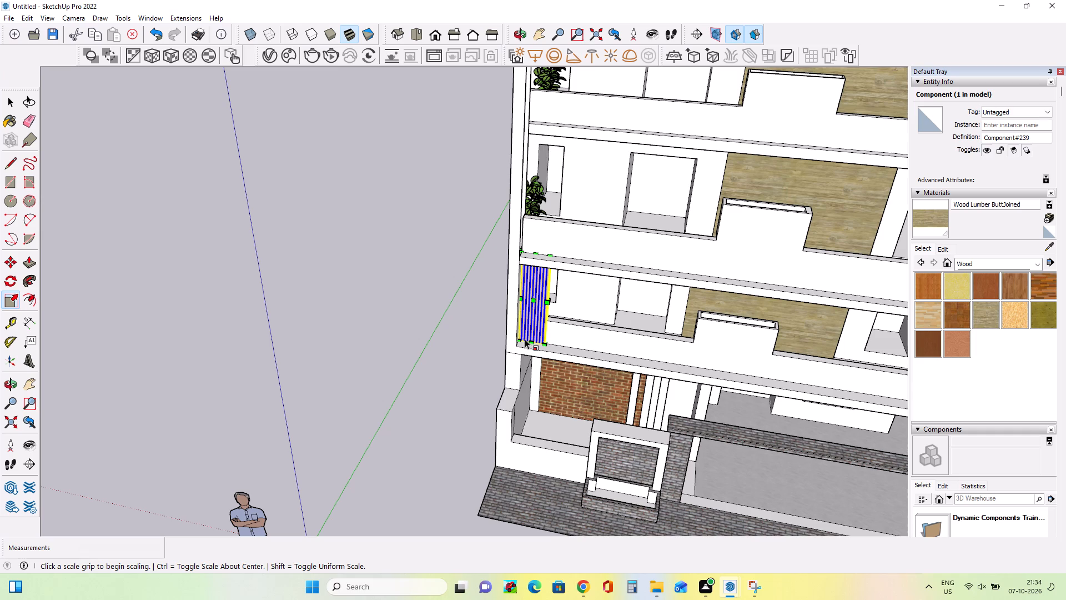
# Copy the slatted panel straight up about 5' 6" from the lowest balcony to the second balcony.
pyautogui.click(4, 260)
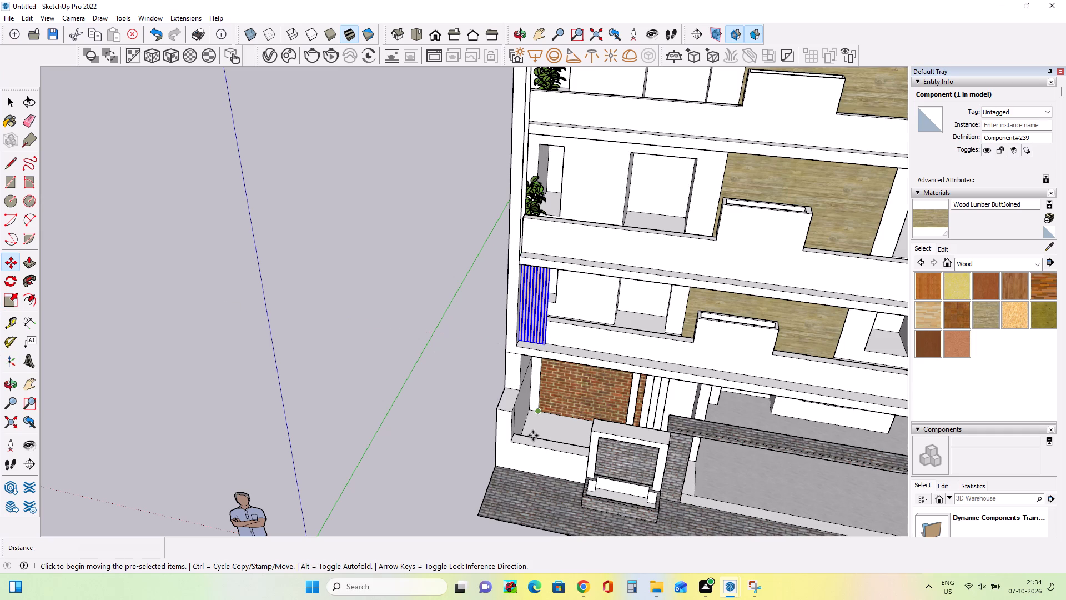
pyautogui.click(545, 344)
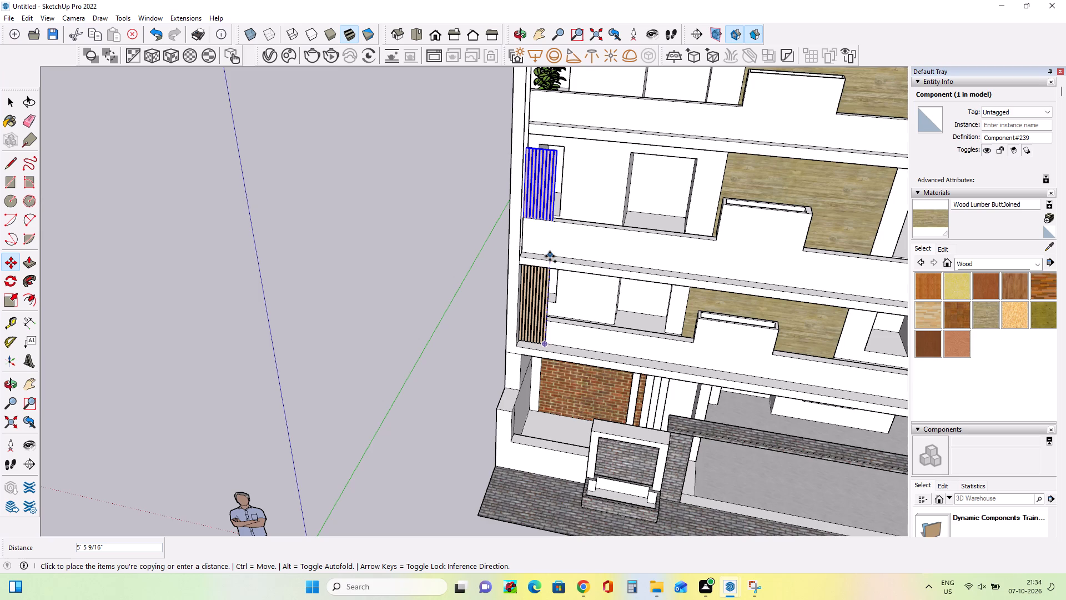
pyautogui.scroll(6, 550, 256)
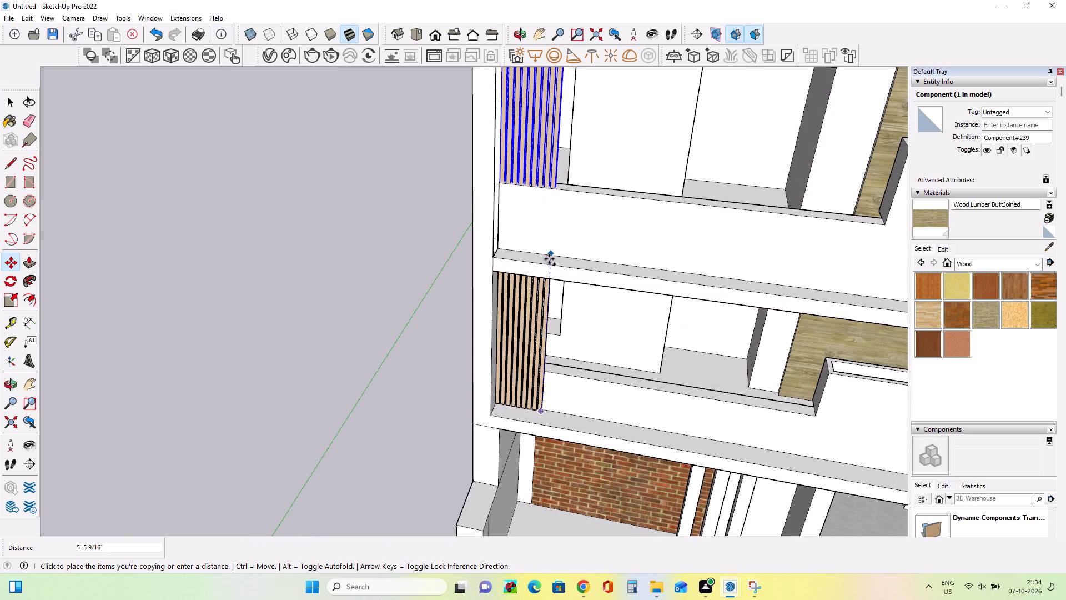
pyautogui.scroll(5, 550, 259)
pyautogui.click(546, 266)
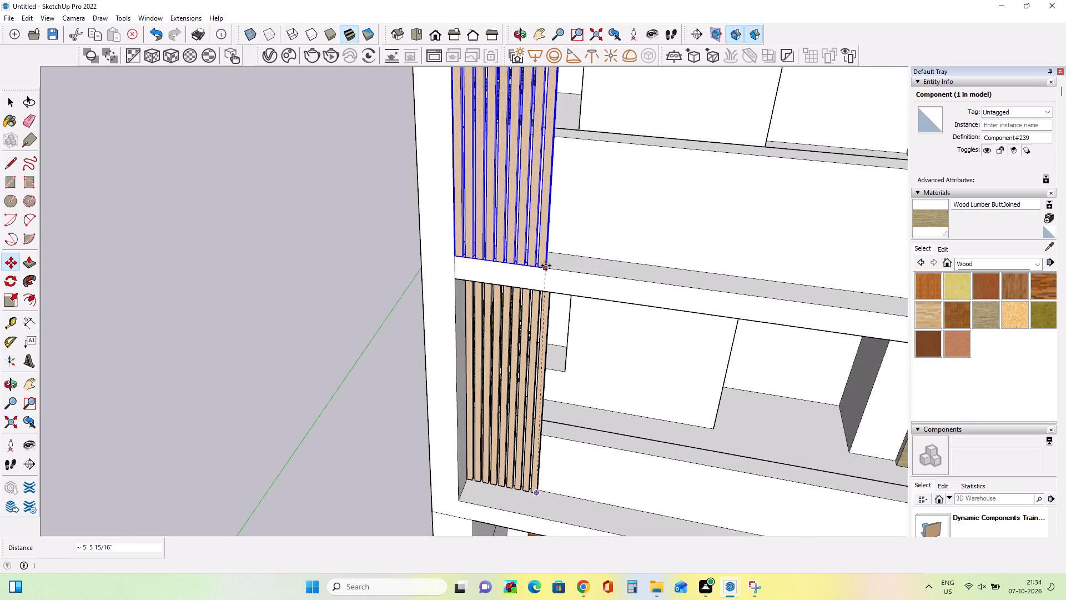
# Move the copied slatted panel slightly so its base stands on the second balcony's slab ledge.
pyautogui.moveTo(564, 284); pyautogui.dragTo(402, 320, button='middle')
pyautogui.click(447, 297)
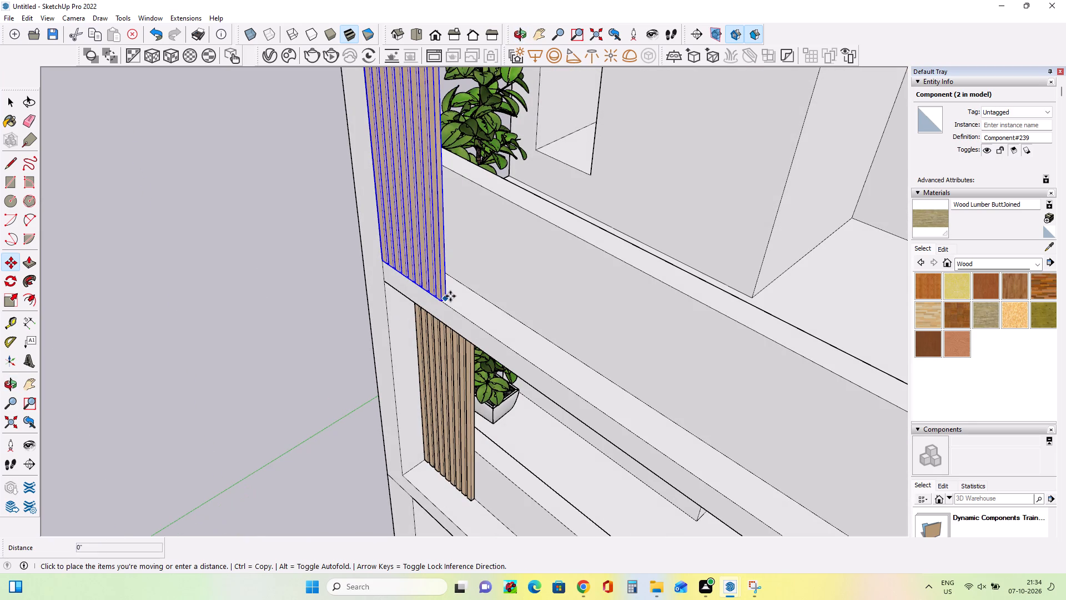
pyautogui.click(456, 292)
# Examine the copied panel's position against the side wall and the balconies above from several angles.
pyautogui.moveTo(438, 343); pyautogui.dragTo(484, 328, button='middle')
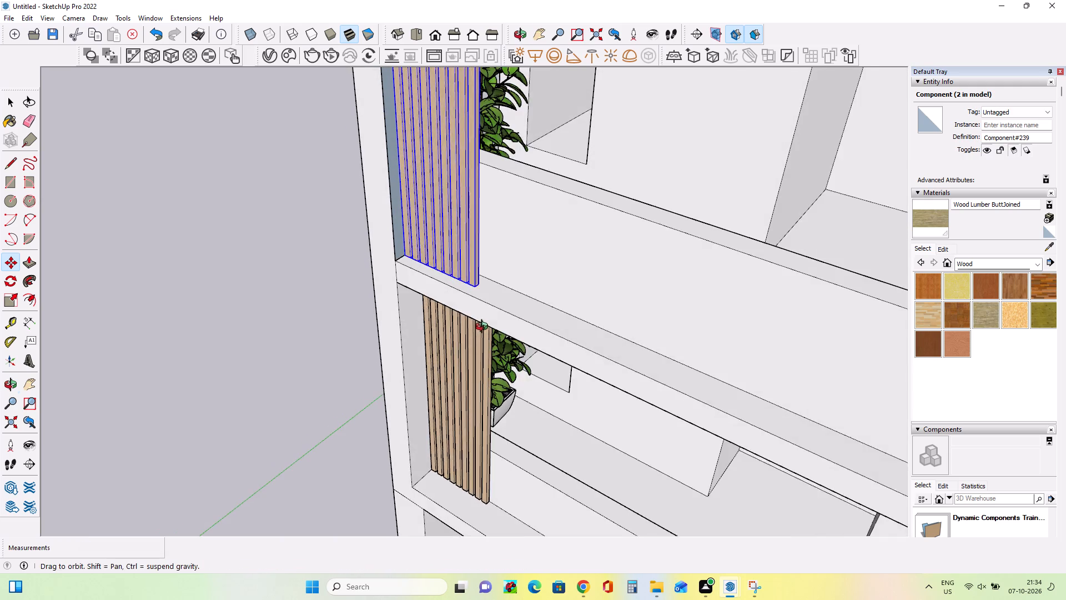
pyautogui.moveTo(484, 328); pyautogui.dragTo(484, 327, button='middle')
pyautogui.middleClick(485, 327)
pyautogui.scroll(-5, 485, 325)
pyautogui.moveTo(491, 327); pyautogui.dragTo(602, 266, button='middle')
pyautogui.scroll(-4, 602, 266)
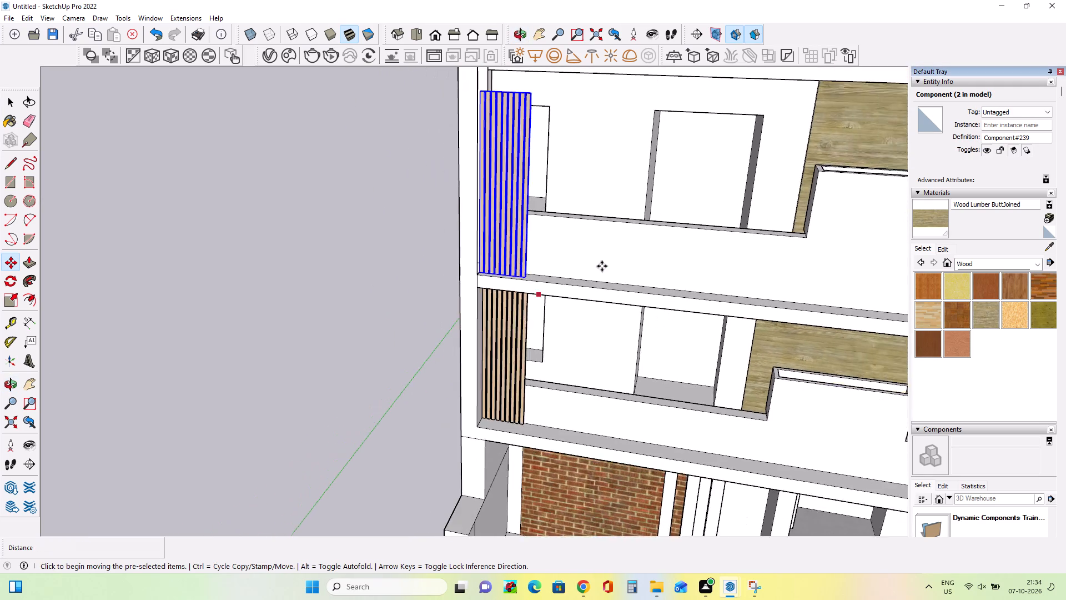
pyautogui.scroll(-4, 602, 266)
pyautogui.moveTo(564, 196); pyautogui.dragTo(329, 257, button='middle')
pyautogui.moveTo(585, 208); pyautogui.dragTo(518, 263, button='middle')
pyautogui.scroll(1, 540, 245)
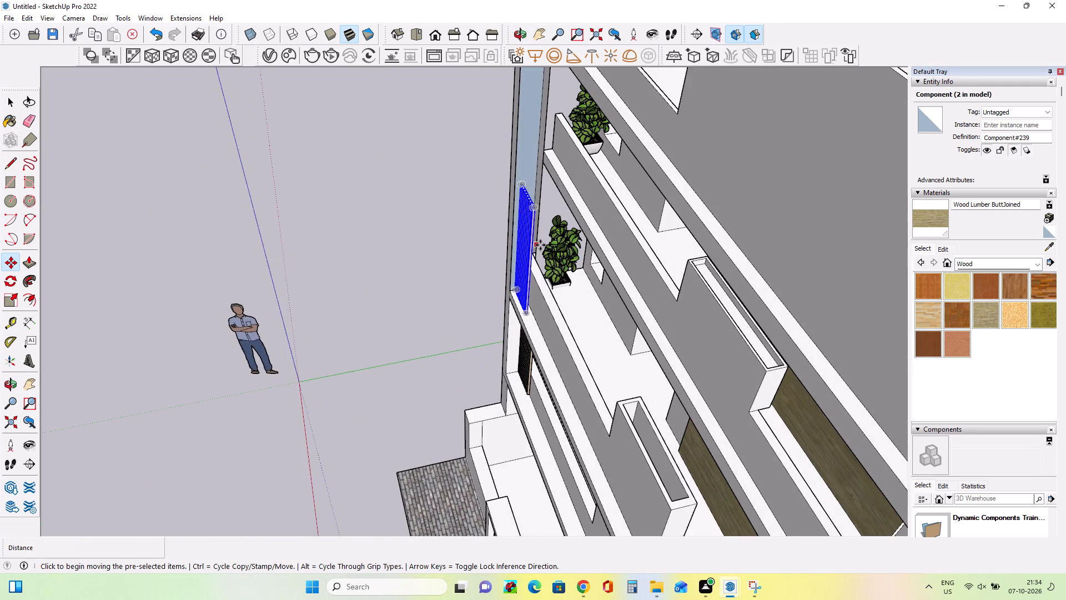
pyautogui.scroll(-8, 540, 245)
pyautogui.moveTo(541, 245); pyautogui.dragTo(748, 183, button='middle')
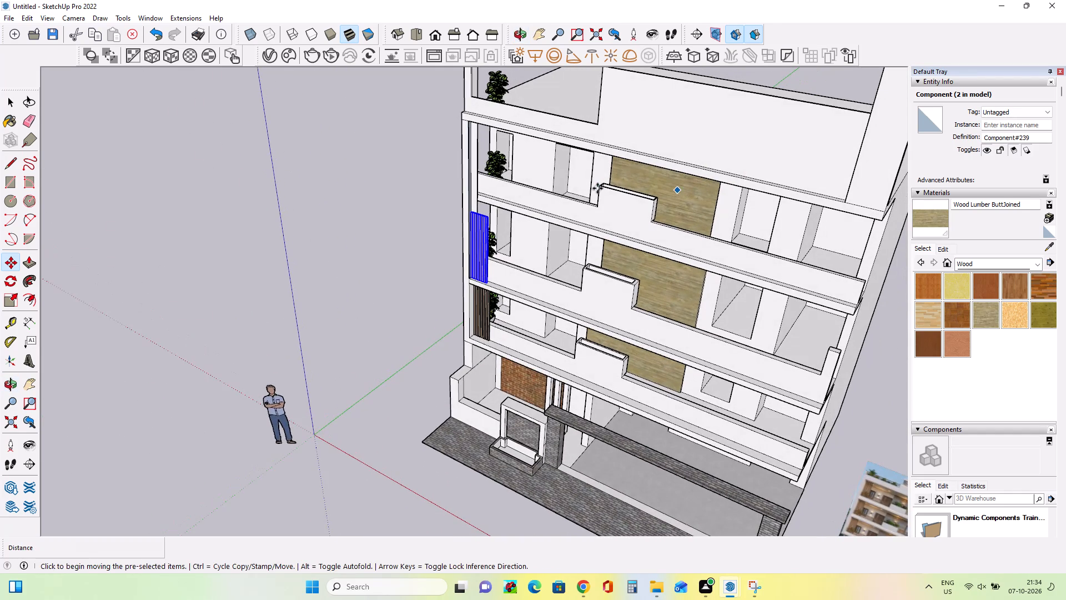
pyautogui.moveTo(541, 184); pyautogui.dragTo(445, 221, button='middle')
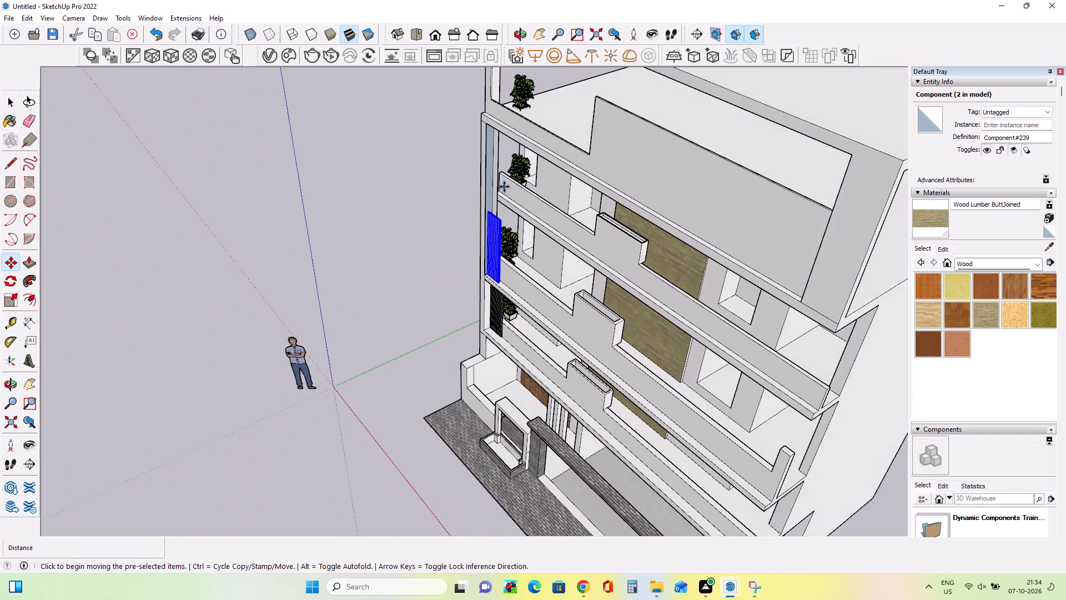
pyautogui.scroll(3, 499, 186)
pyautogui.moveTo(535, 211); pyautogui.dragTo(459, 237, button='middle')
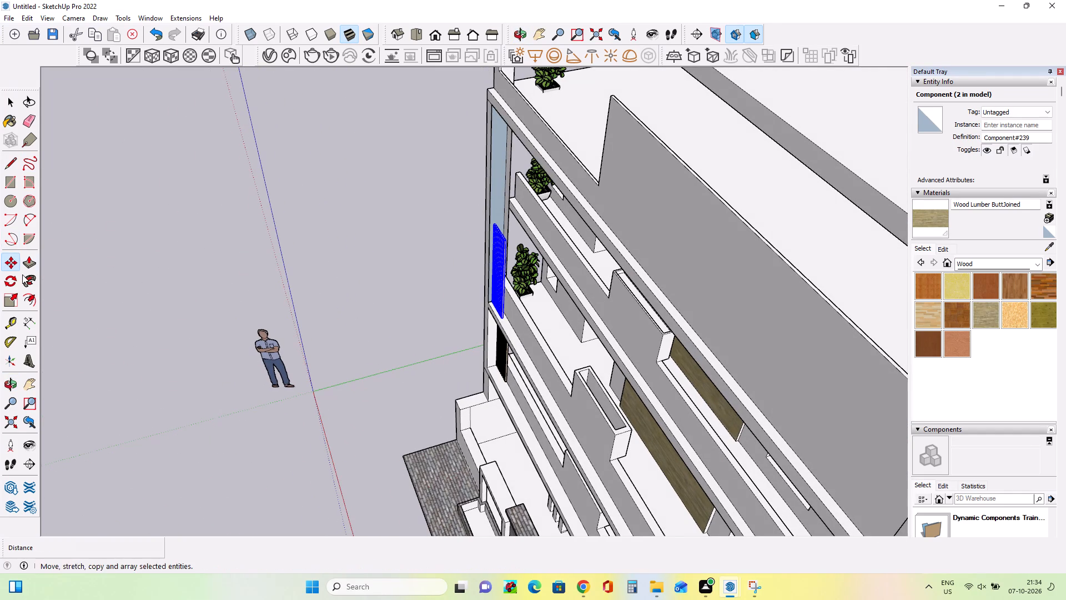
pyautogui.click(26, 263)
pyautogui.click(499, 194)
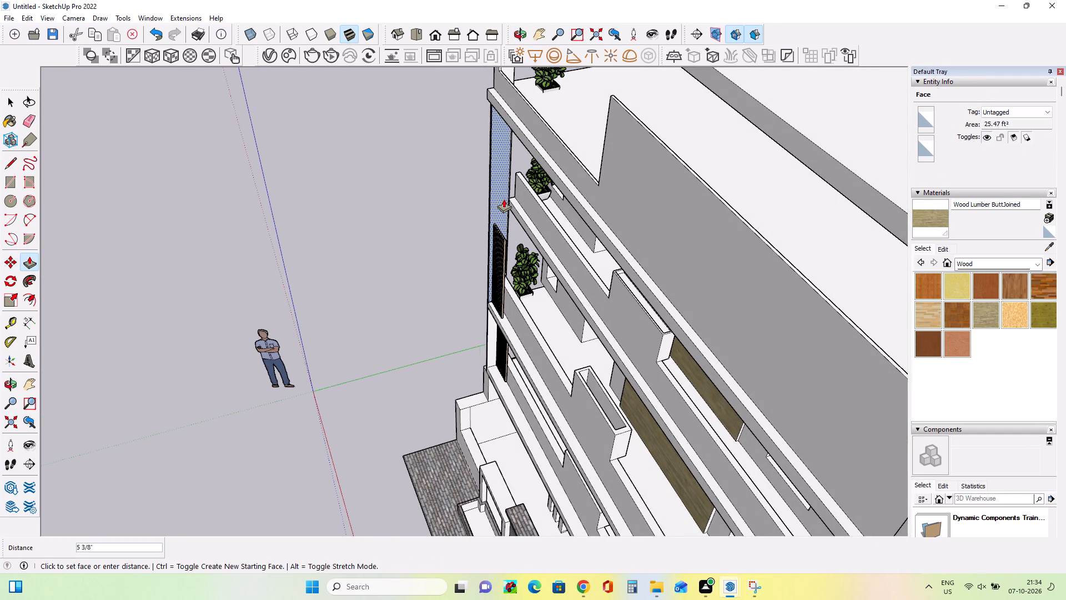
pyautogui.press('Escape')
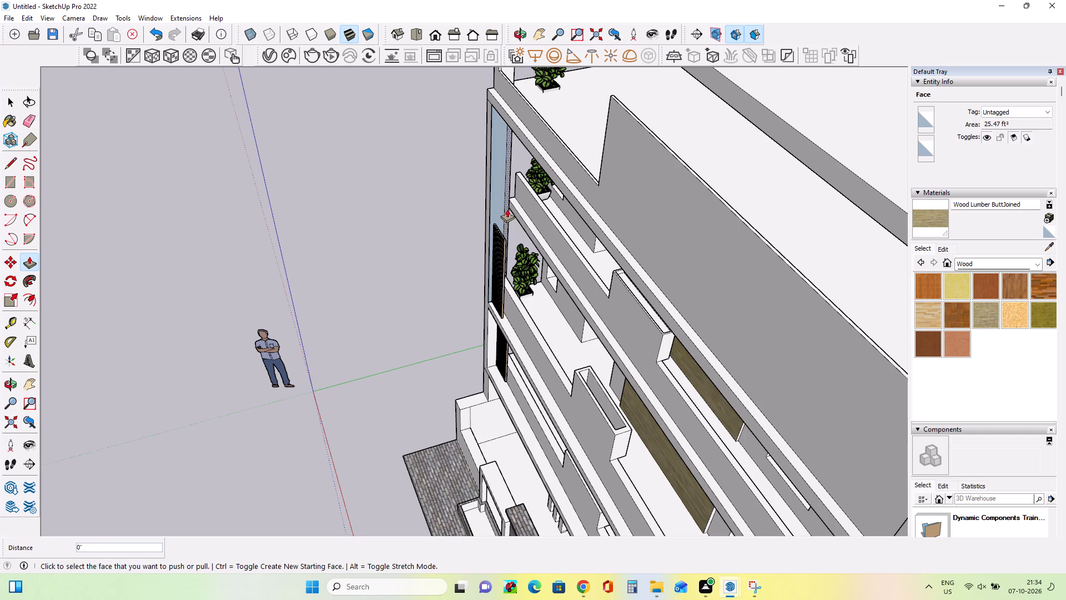
# Stretch the second balcony's slatted panel upward along its blue axis by a scale factor of about 1.23.
pyautogui.moveTo(507, 209); pyautogui.dragTo(599, 168, button='middle')
pyautogui.middleClick(604, 165)
pyautogui.moveTo(482, 270); pyautogui.dragTo(692, 250, button='middle')
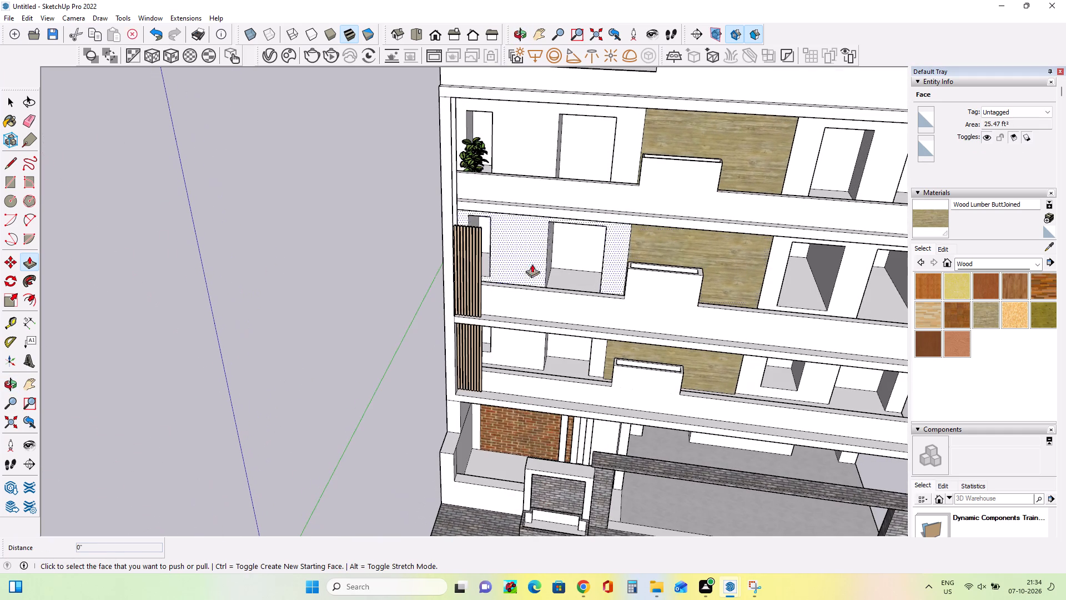
pyautogui.moveTo(502, 246); pyautogui.dragTo(508, 268, button='middle')
pyautogui.scroll(9, 475, 228)
pyautogui.moveTo(475, 226); pyautogui.dragTo(495, 177, button='middle')
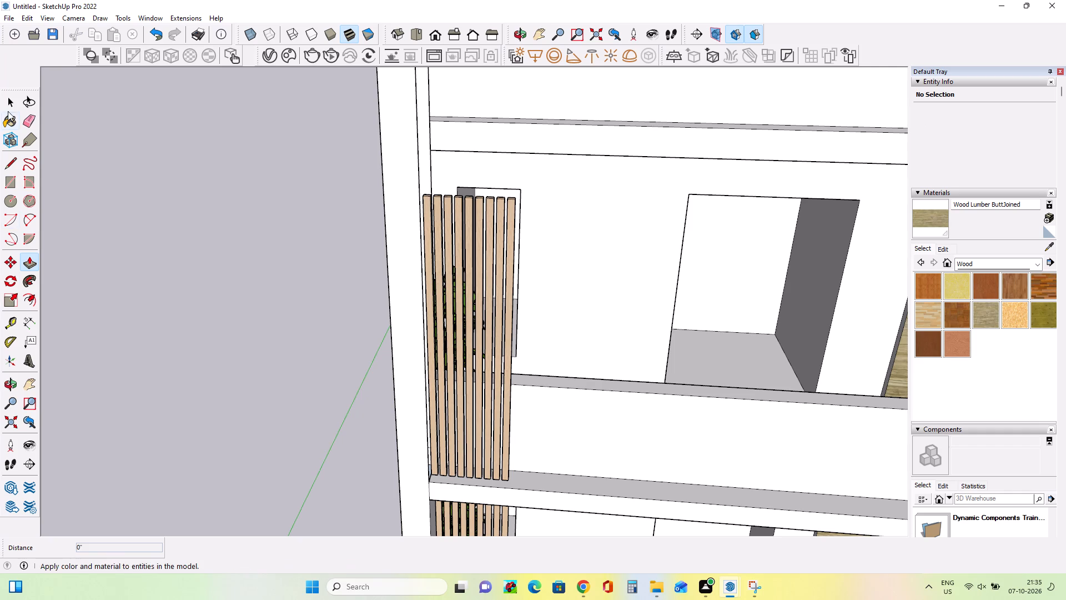
pyautogui.click(10, 104)
pyautogui.click(430, 307)
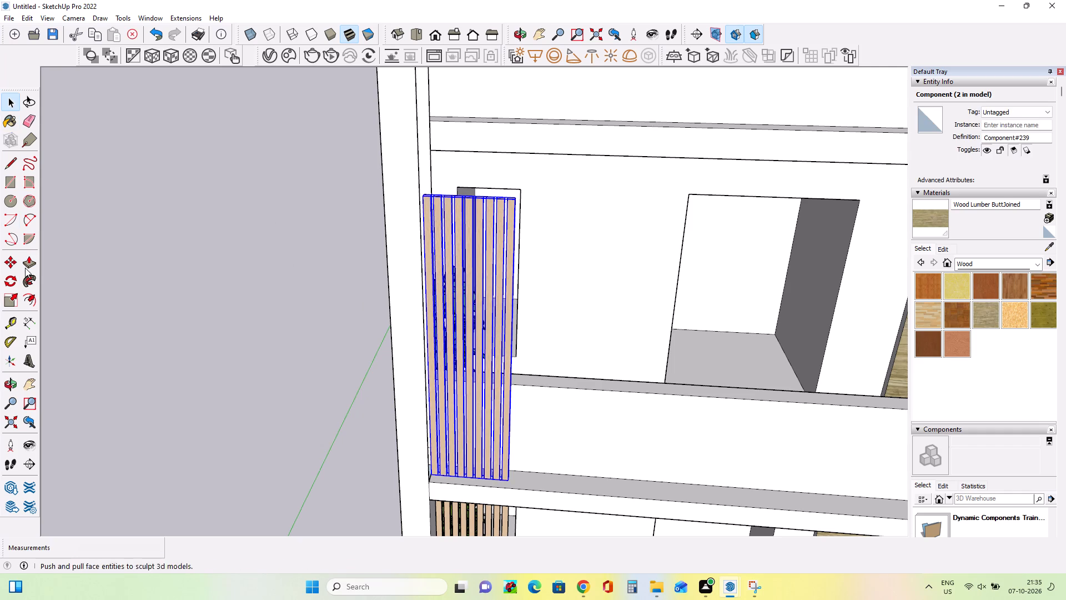
pyautogui.click(6, 294)
pyautogui.moveTo(415, 250); pyautogui.dragTo(444, 366, button='middle')
pyautogui.scroll(2, 489, 300)
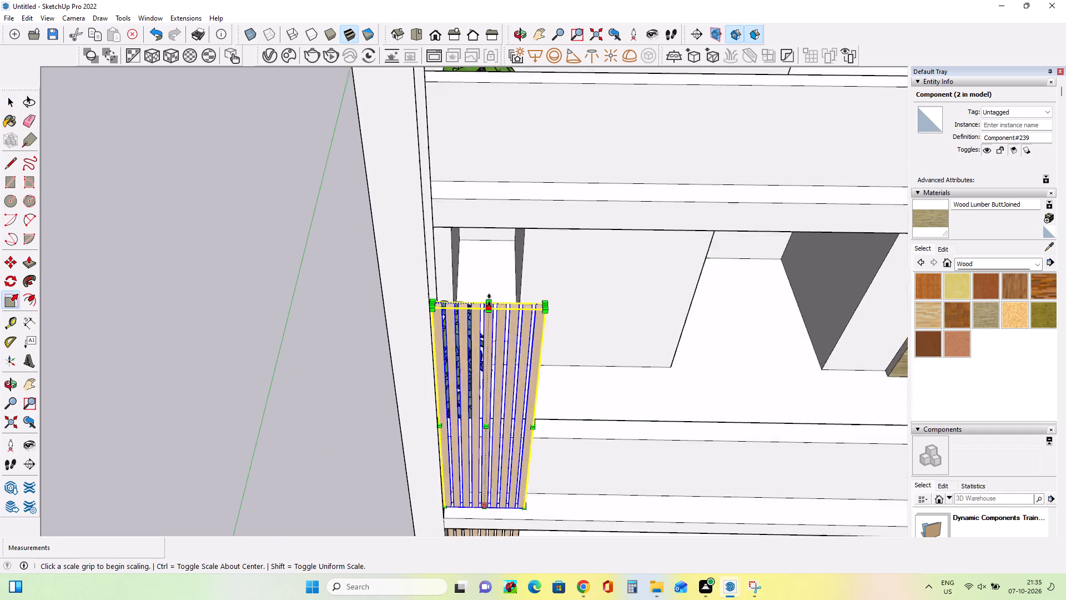
pyautogui.scroll(7, 489, 300)
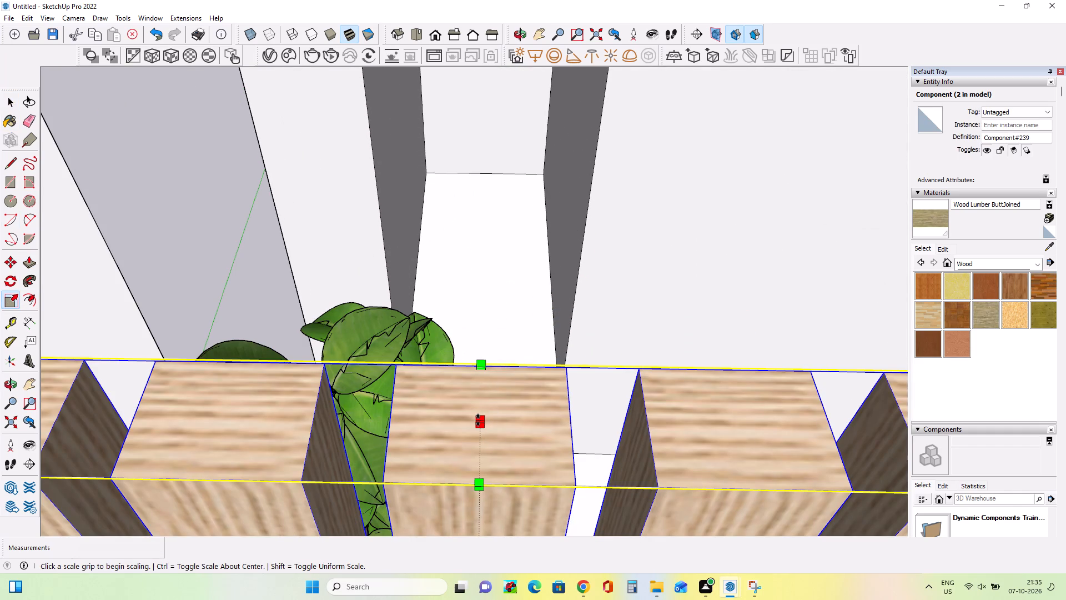
pyautogui.click(478, 420)
pyautogui.scroll(-20, 428, 294)
pyautogui.scroll(-4, 428, 294)
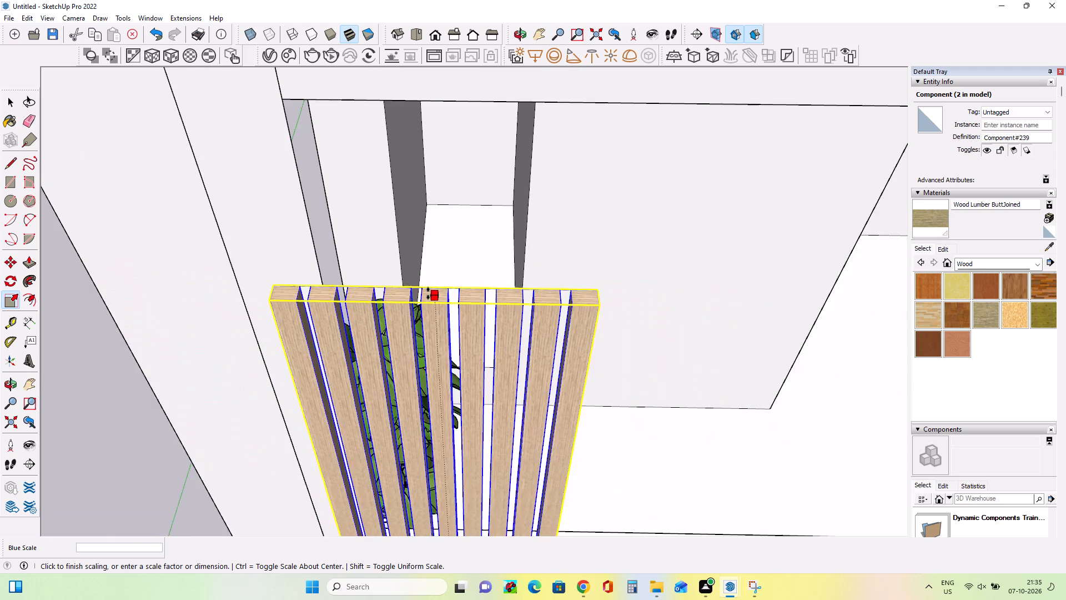
pyautogui.scroll(-5, 428, 293)
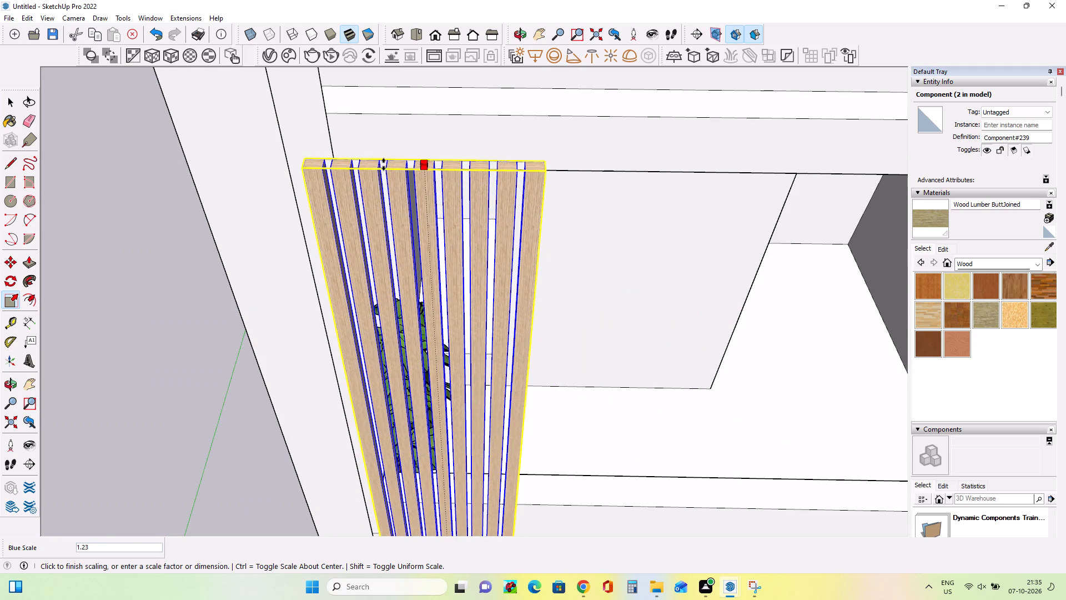
pyautogui.click(384, 164)
# Examine how the stretched panel's top meets the slab above it and the side wall.
pyautogui.moveTo(433, 257); pyautogui.dragTo(363, 183, button='middle')
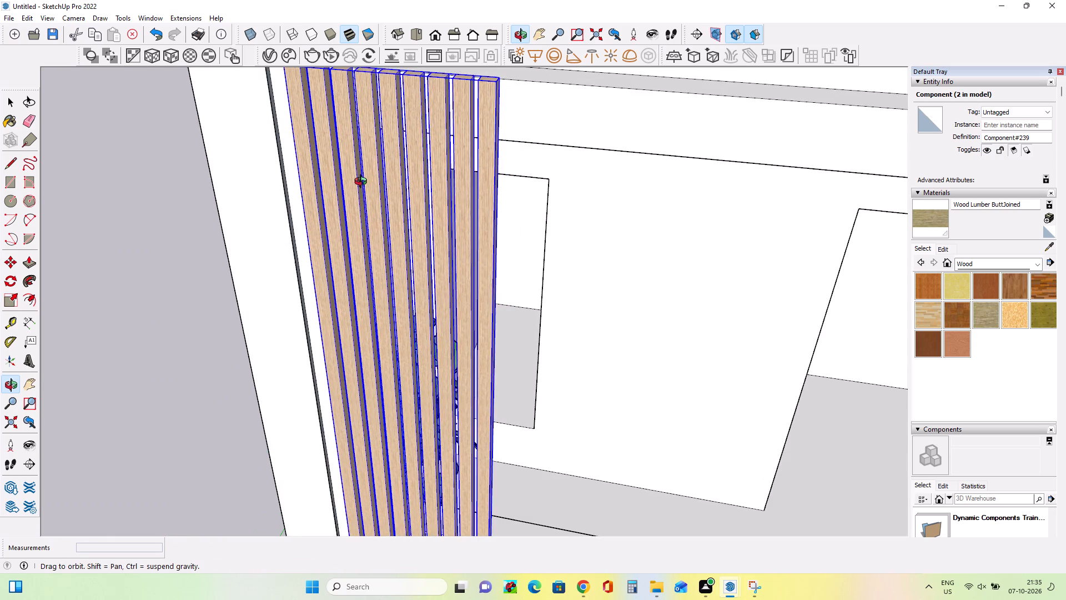
pyautogui.moveTo(363, 183); pyautogui.dragTo(364, 216, button='middle')
pyautogui.moveTo(419, 235); pyautogui.dragTo(311, 178, button='middle')
pyautogui.scroll(-5, 311, 179)
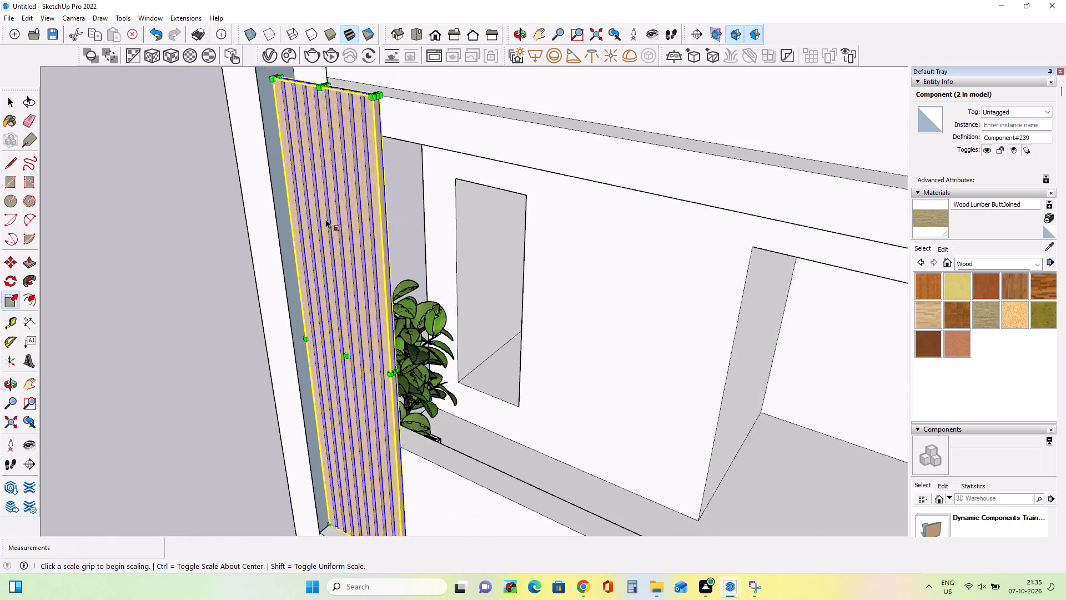
pyautogui.scroll(-7, 325, 219)
pyautogui.moveTo(385, 325); pyautogui.dragTo(229, 252, button='middle')
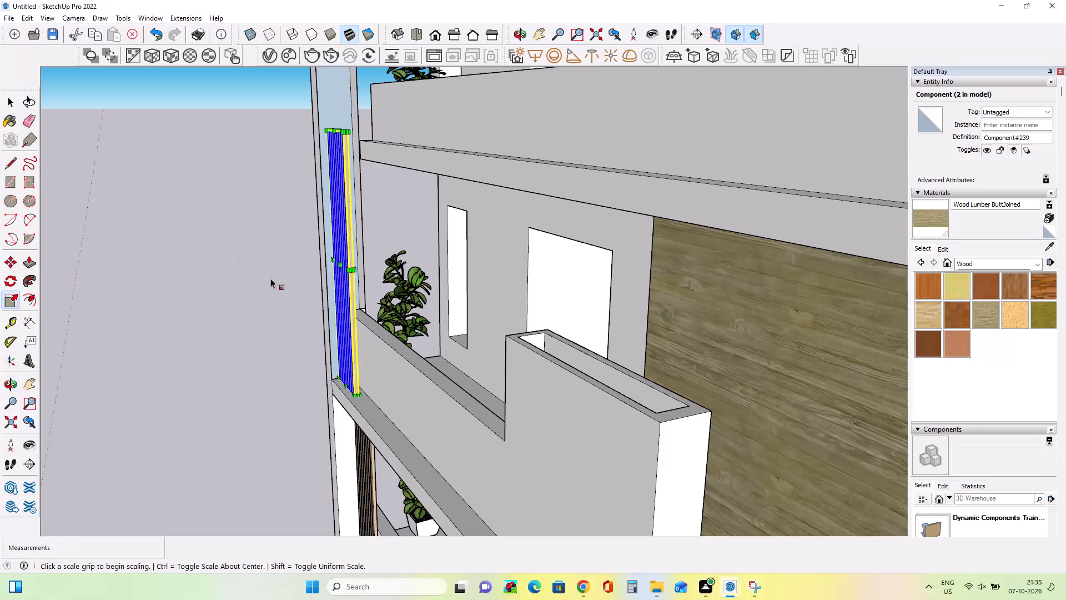
pyautogui.moveTo(335, 383); pyautogui.dragTo(391, 351, button='middle')
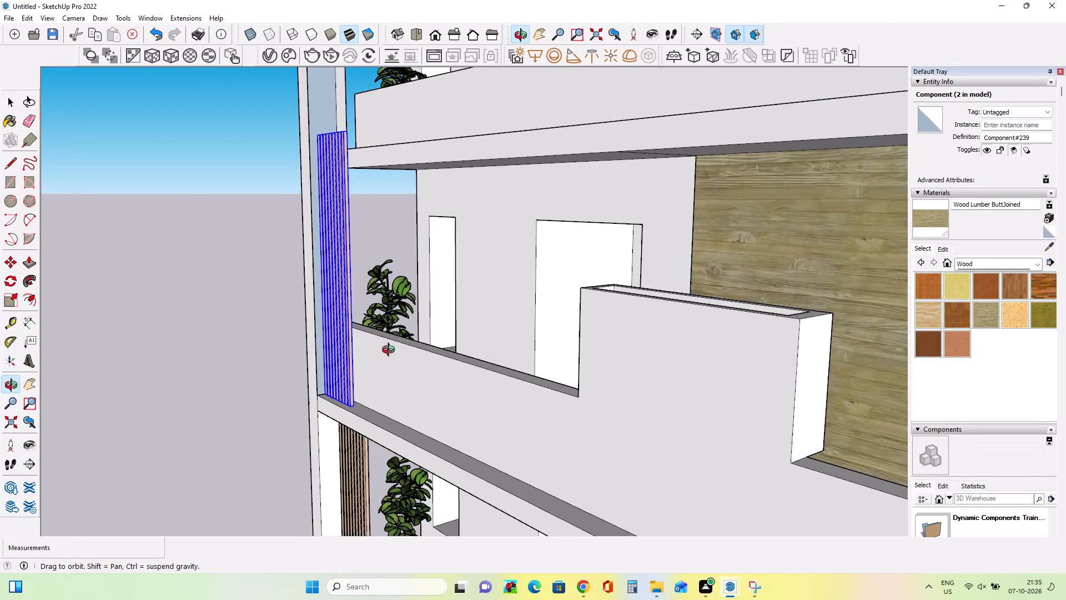
pyautogui.moveTo(391, 351); pyautogui.dragTo(340, 343, button='middle')
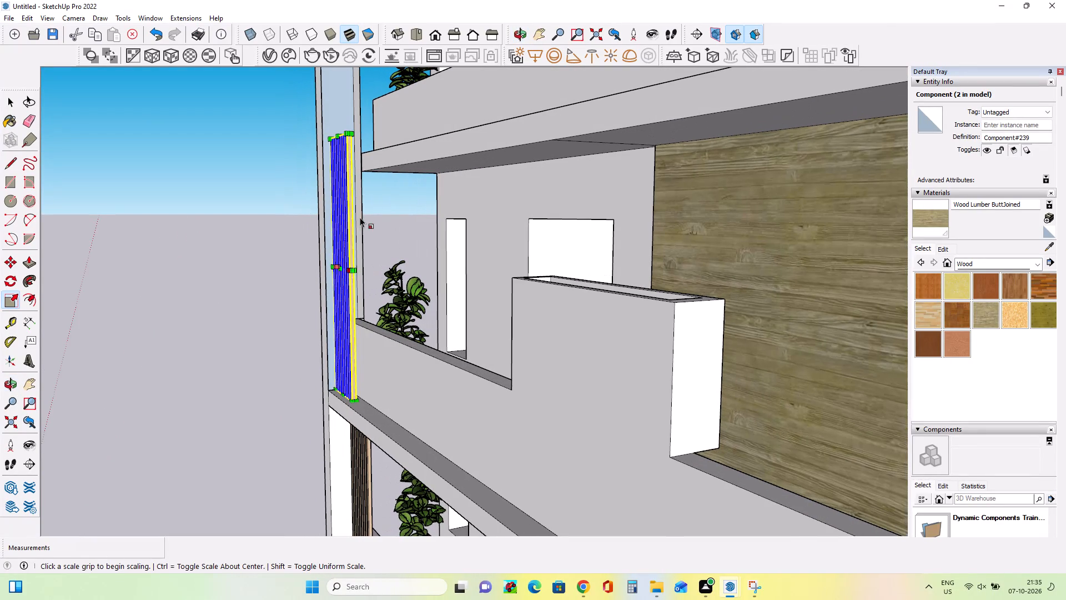
pyautogui.moveTo(384, 168); pyautogui.dragTo(344, 256, button='middle')
pyautogui.moveTo(342, 393); pyautogui.dragTo(396, 258, button='middle')
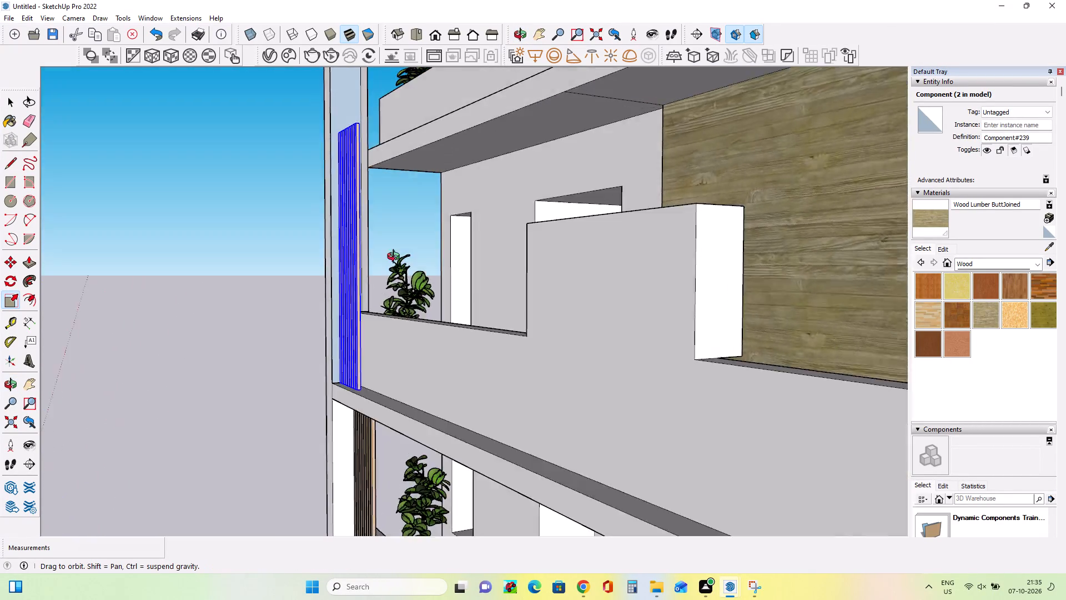
pyautogui.moveTo(396, 258); pyautogui.dragTo(435, 186, button='middle')
pyautogui.moveTo(395, 366); pyautogui.dragTo(396, 463, button='middle')
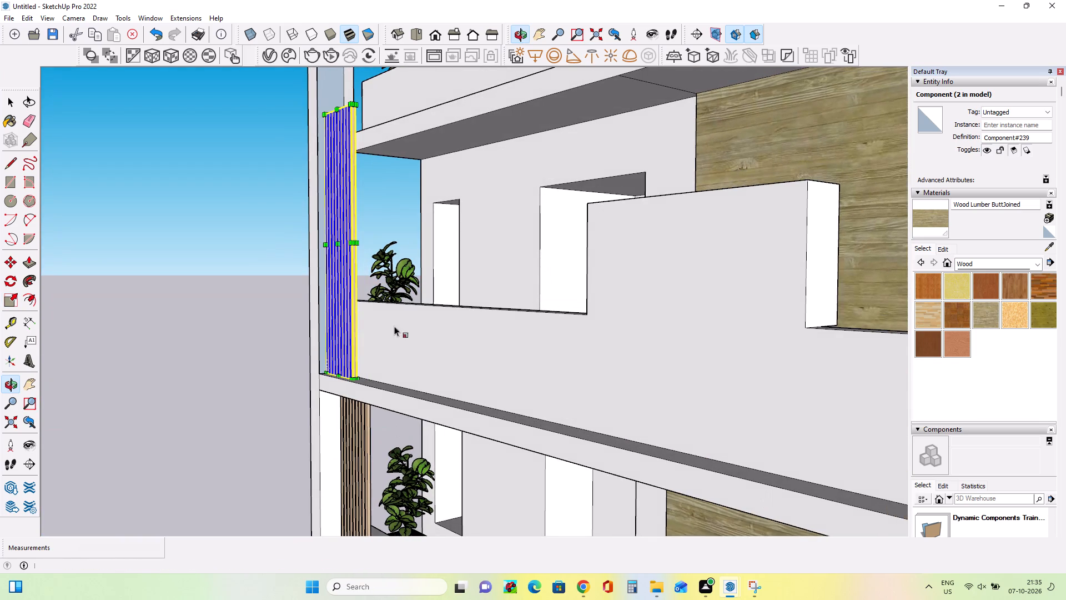
pyautogui.moveTo(399, 282); pyautogui.dragTo(335, 383, button='middle')
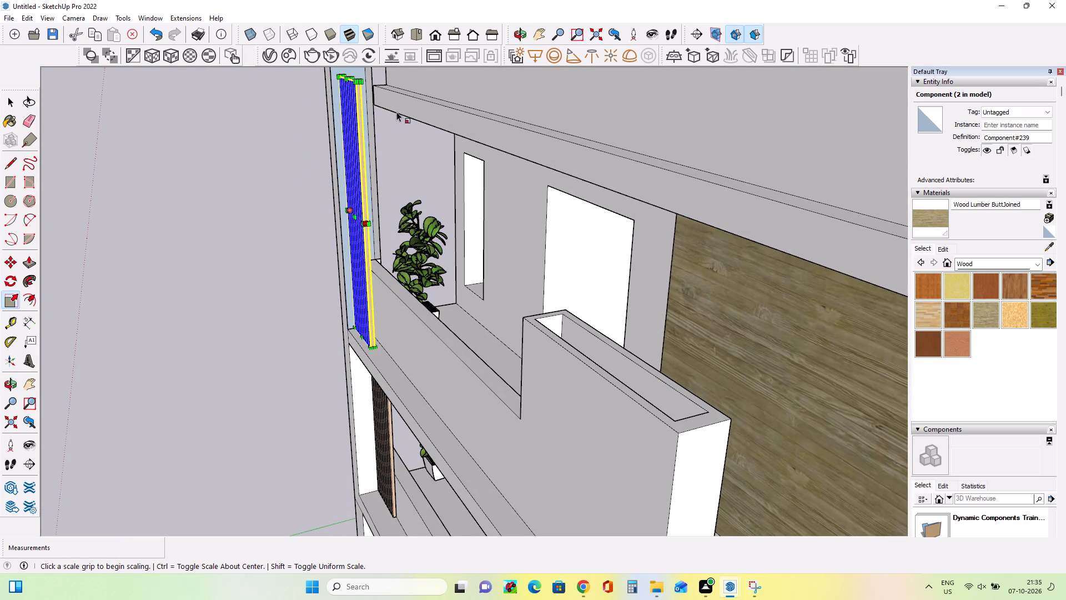
# Push/Pull the front edge of the slab above the stretched panel outward by about 1' 1".
pyautogui.click(27, 262)
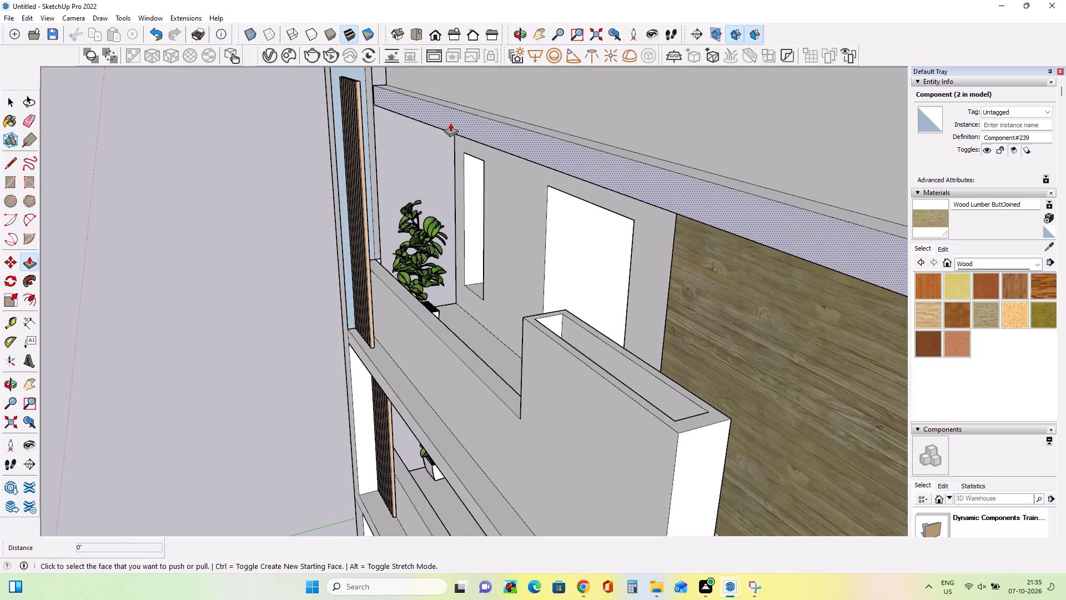
pyautogui.click(449, 122)
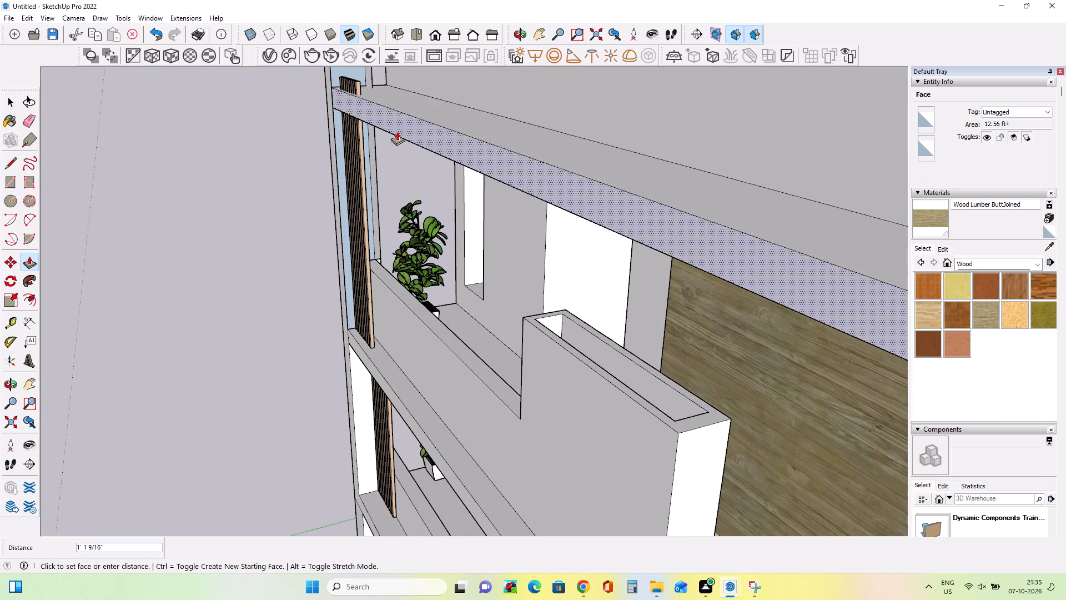
pyautogui.click(398, 131)
# Push/Pull the front face of the third balcony's parapet outward by about 3 7/8".
pyautogui.moveTo(400, 194); pyautogui.dragTo(419, 263, button='middle')
pyautogui.scroll(-3, 419, 263)
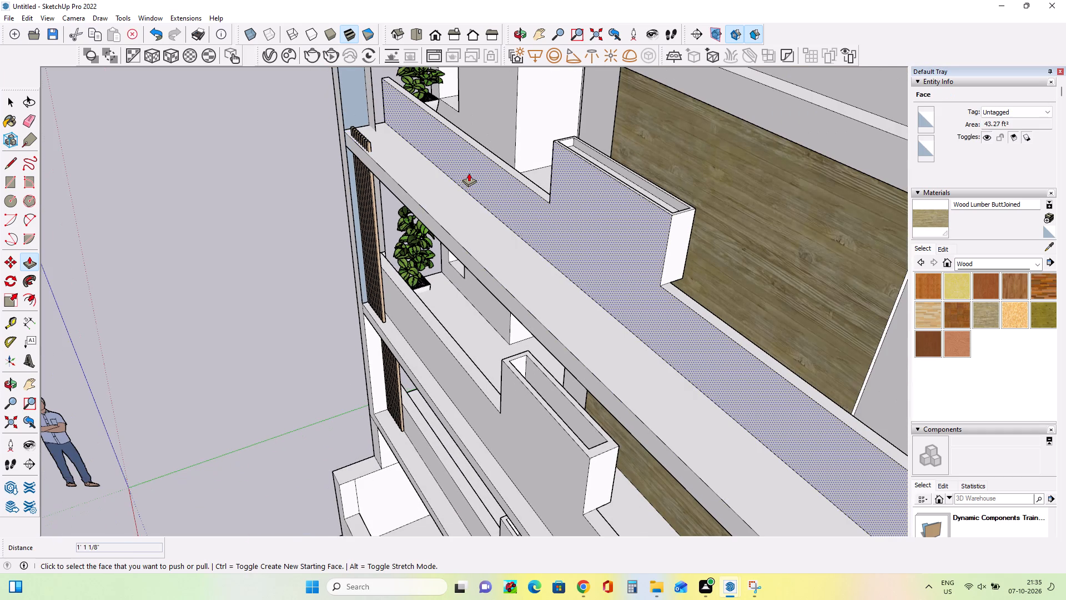
pyautogui.click(469, 173)
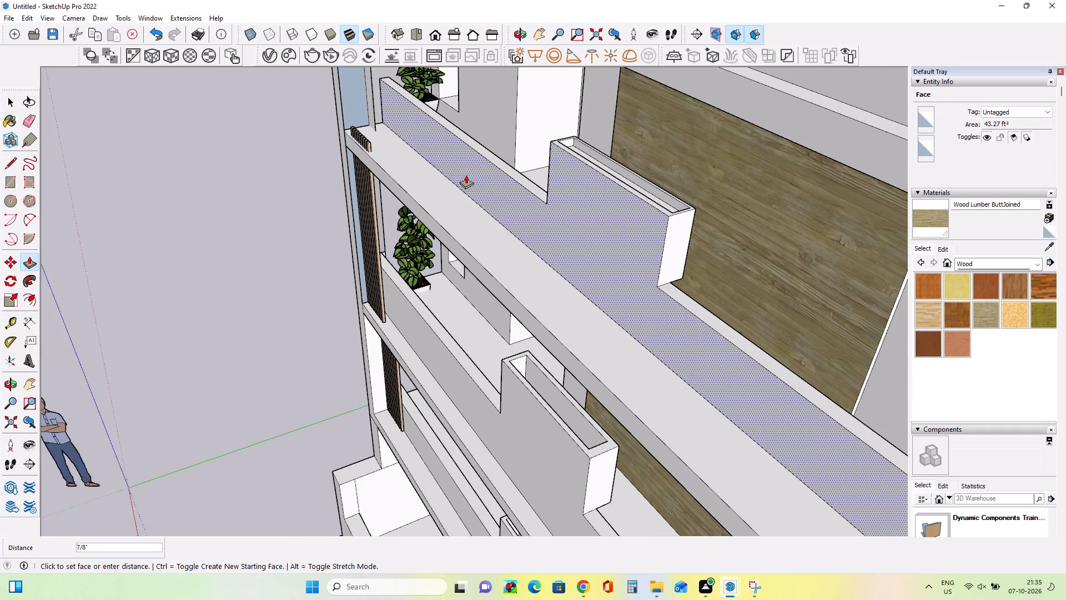
pyautogui.click(459, 179)
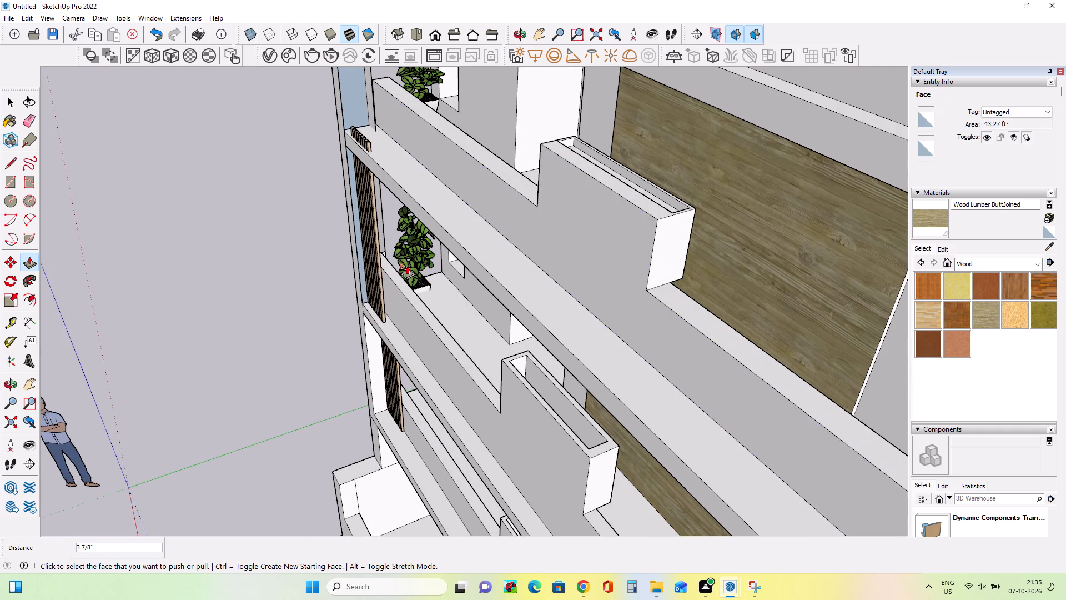
# Examine the extended slab, thickened parapet and slatted panels across the lower storeys of the facade.
pyautogui.moveTo(407, 266); pyautogui.dragTo(490, 208, button='middle')
pyautogui.scroll(-5, 490, 208)
pyautogui.moveTo(440, 199); pyautogui.dragTo(447, 218, button='middle')
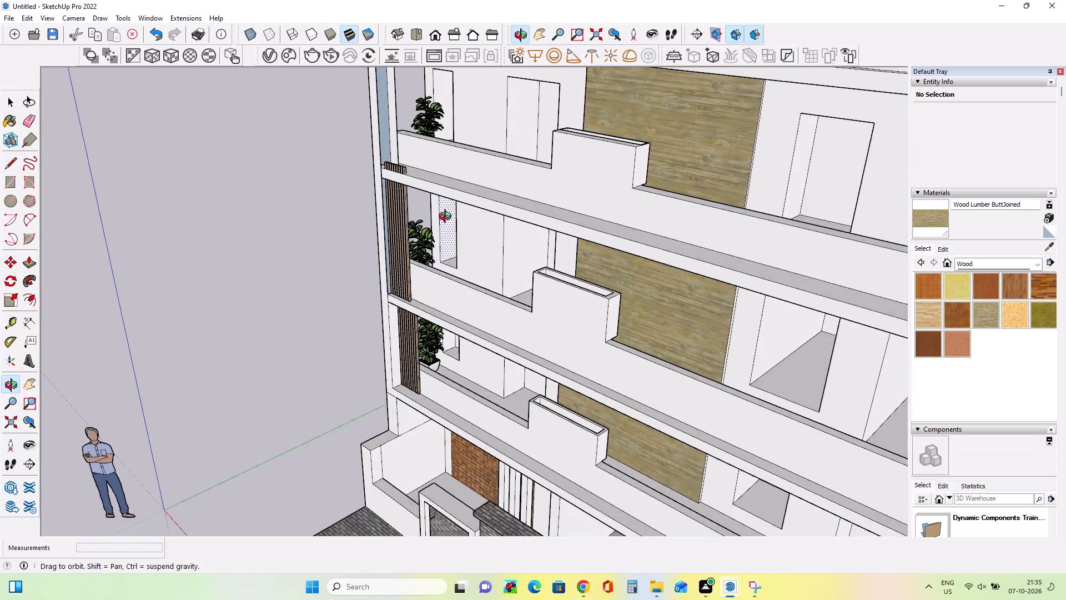
pyautogui.moveTo(447, 218); pyautogui.dragTo(566, 214, button='middle')
pyautogui.moveTo(368, 172); pyautogui.dragTo(386, 206, button='middle')
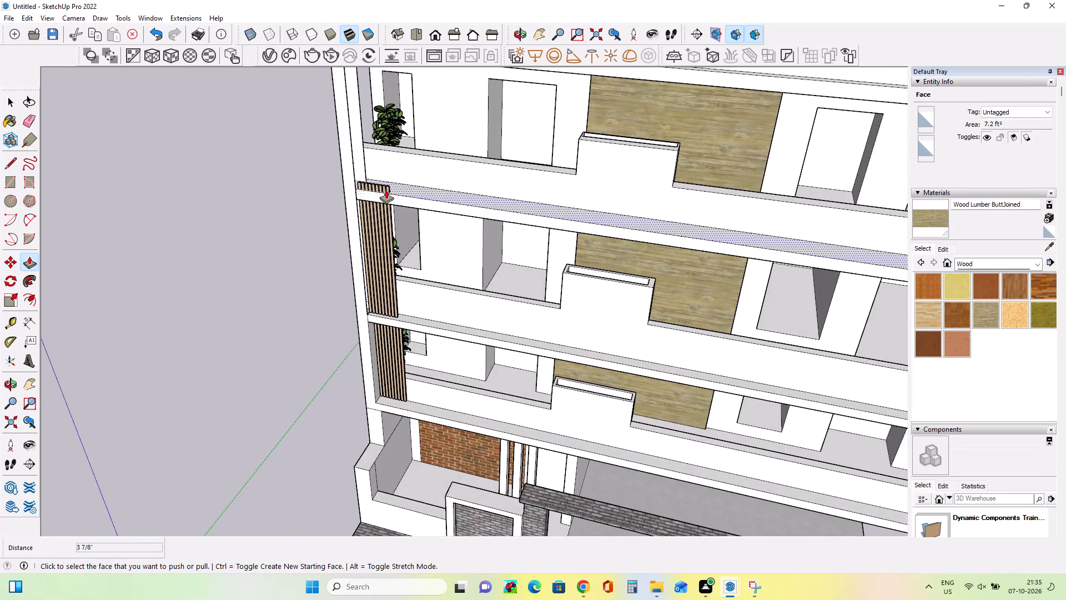
# Scale the second storey's slatted wood panel down from its top so it ends at the underside of the slab above.
pyautogui.scroll(3, 379, 184)
pyautogui.moveTo(380, 183); pyautogui.dragTo(399, 218, button='middle')
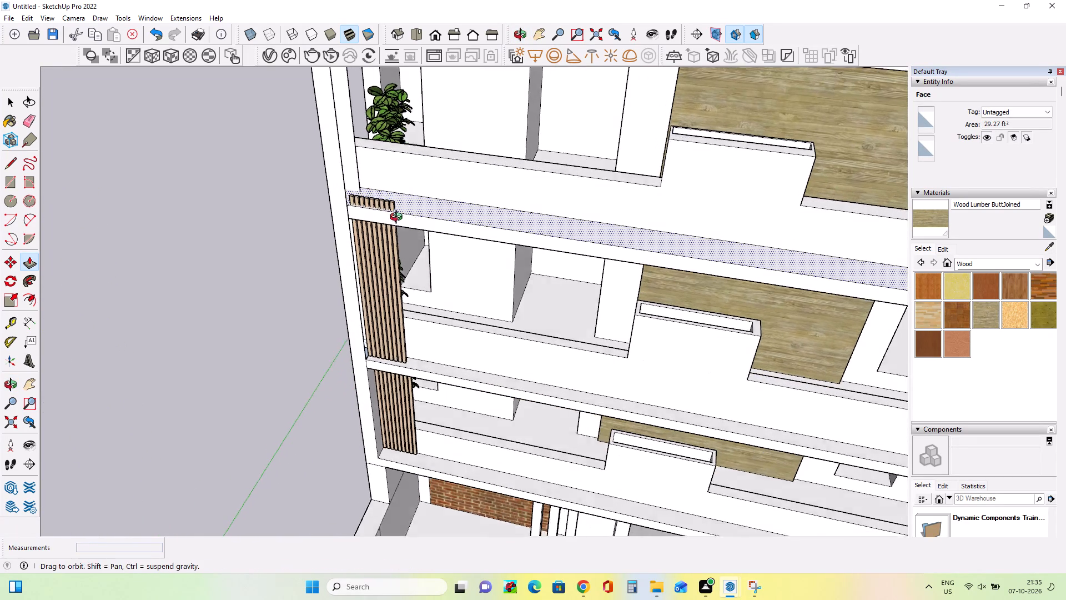
pyautogui.moveTo(399, 218); pyautogui.dragTo(400, 222, button='middle')
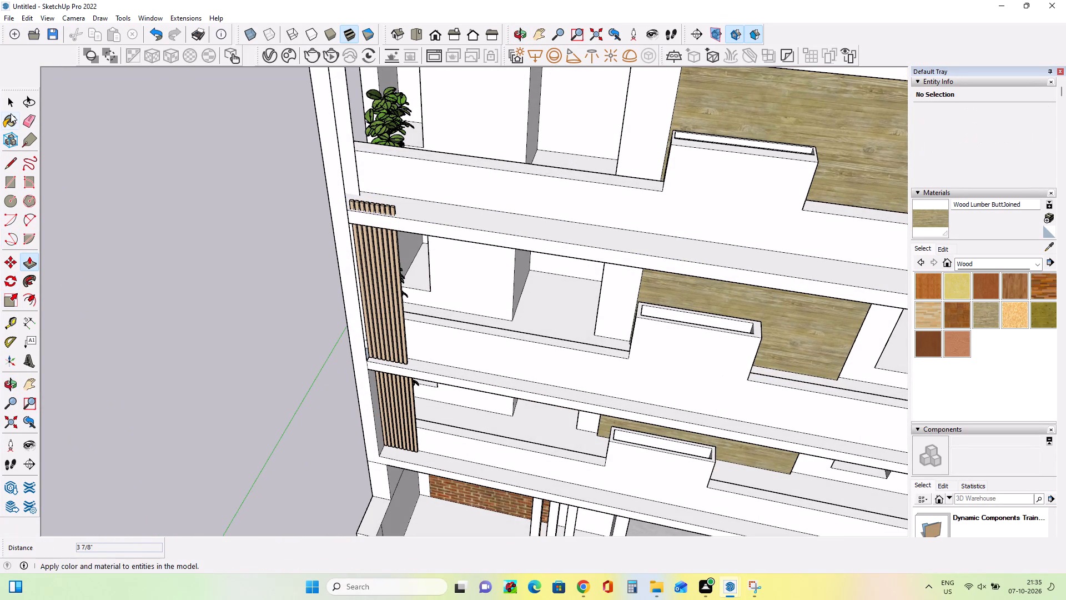
pyautogui.click(10, 101)
pyautogui.click(381, 208)
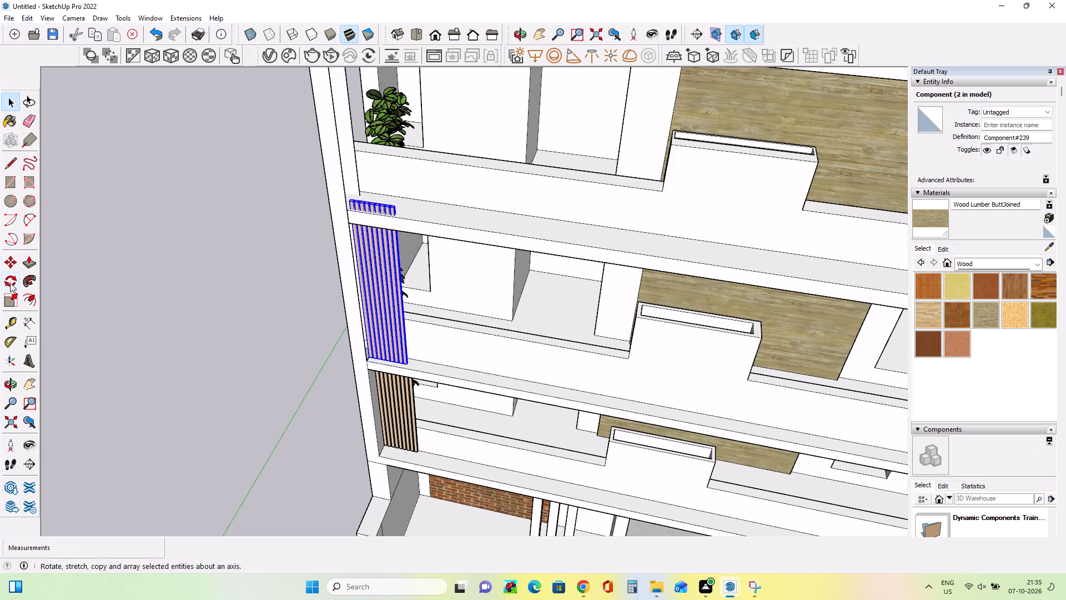
pyautogui.click(7, 311)
pyautogui.click(7, 297)
pyautogui.scroll(4, 360, 201)
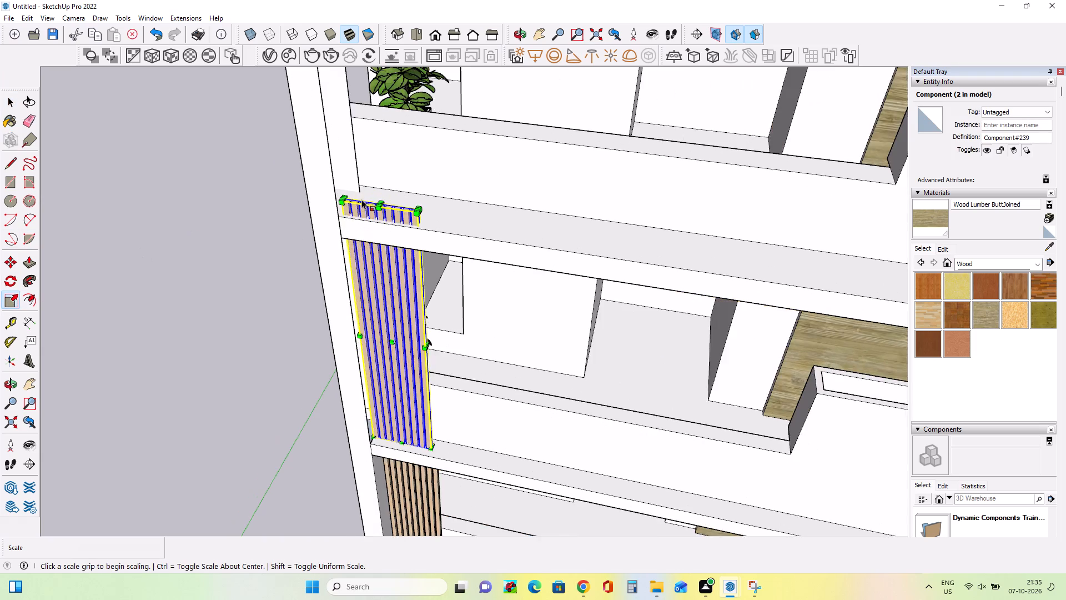
pyautogui.scroll(4, 361, 199)
pyautogui.moveTo(380, 208); pyautogui.dragTo(385, 236, button='middle')
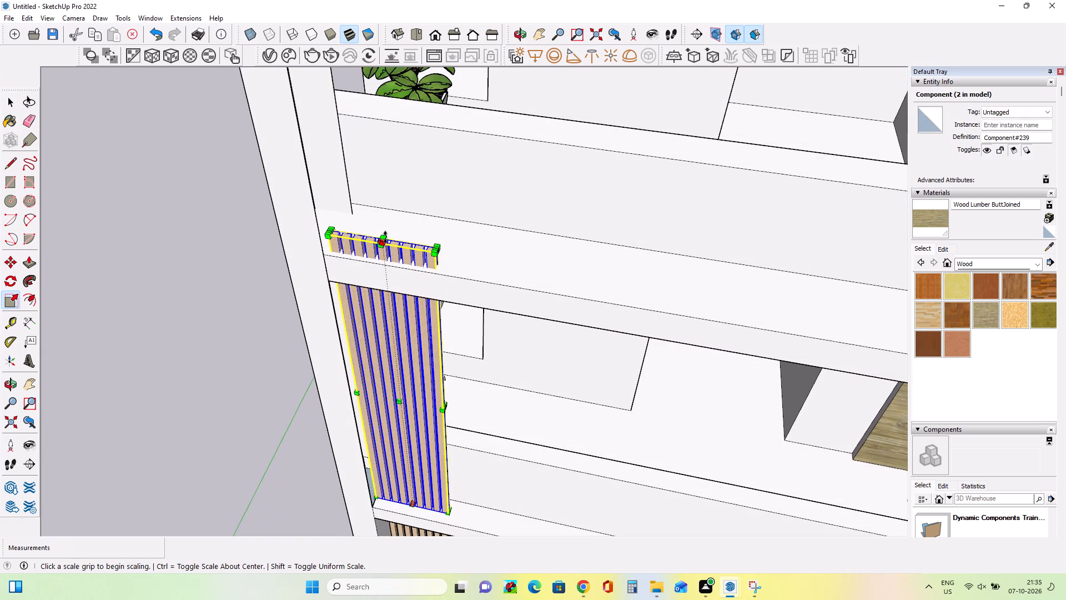
pyautogui.click(385, 237)
pyautogui.click(379, 282)
# Copy the shortened slatted panel straight up by about 6' 5" to the plant-side end of the top balcony storey.
pyautogui.scroll(-4, 369, 370)
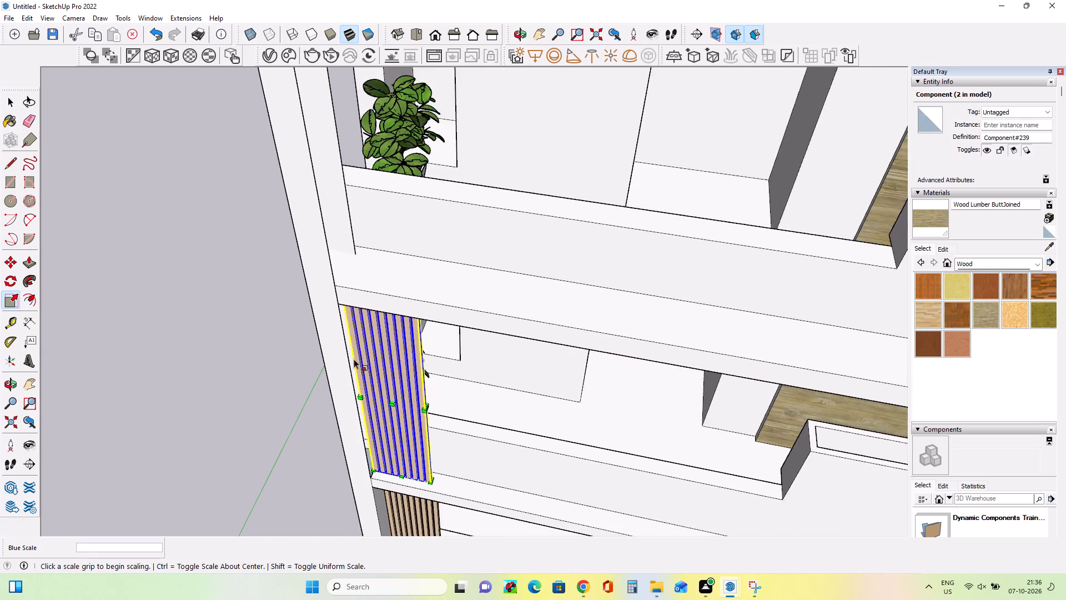
pyautogui.scroll(-4, 354, 359)
pyautogui.moveTo(394, 446); pyautogui.dragTo(379, 326, button='middle')
pyautogui.scroll(-14, 379, 326)
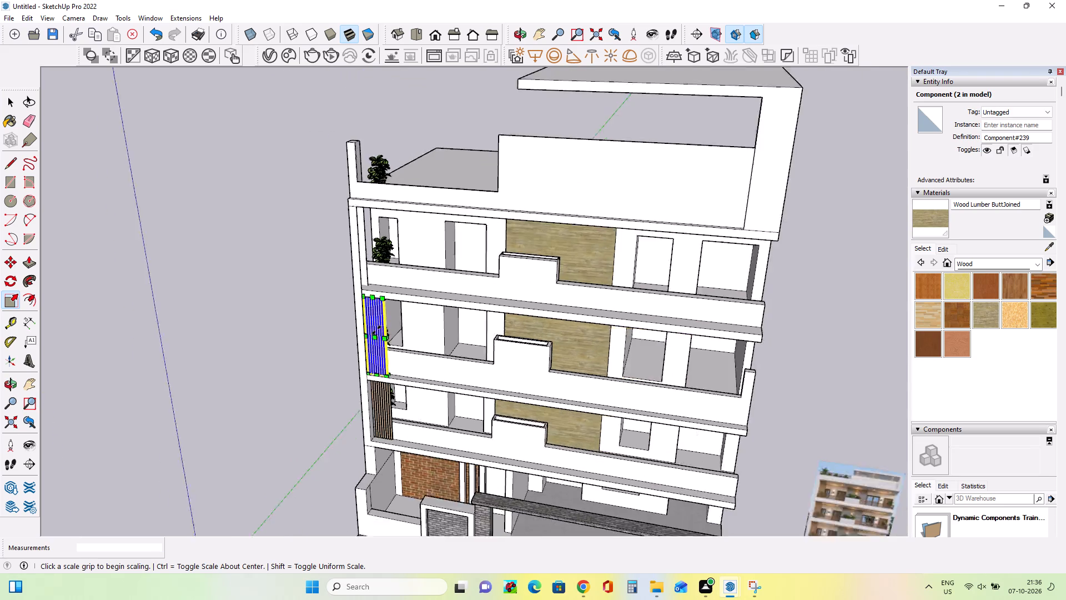
pyautogui.moveTo(397, 407); pyautogui.dragTo(451, 381, button='middle')
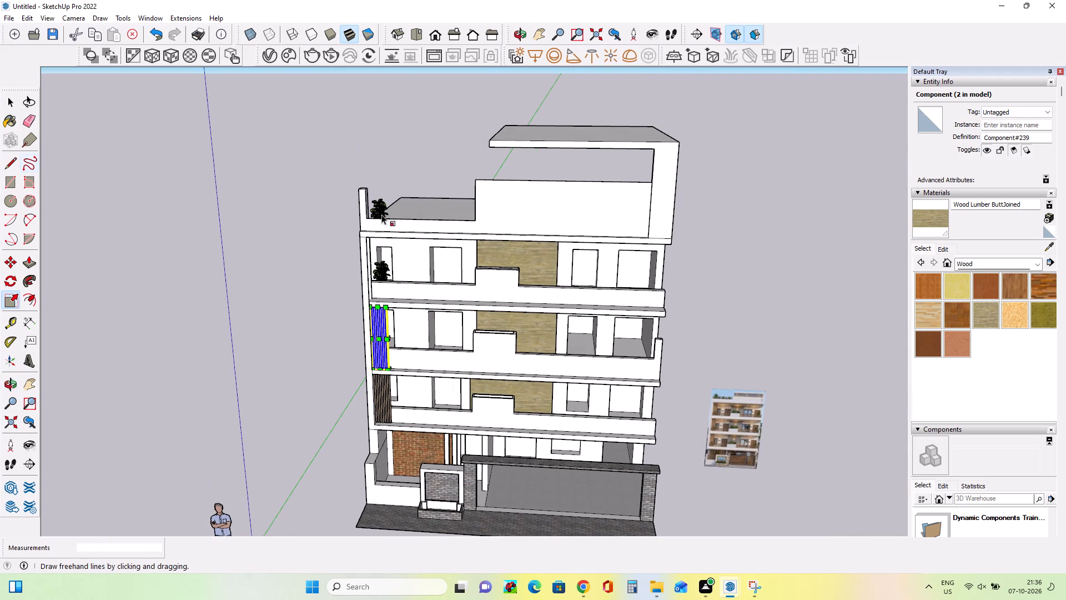
pyautogui.moveTo(424, 281); pyautogui.dragTo(418, 323, button='middle')
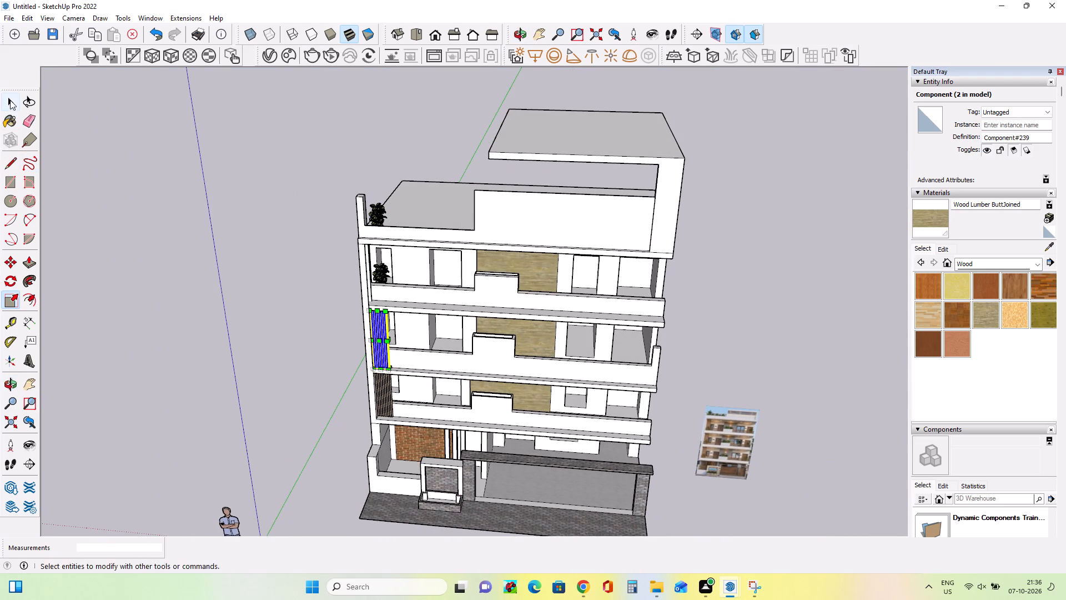
pyautogui.click(11, 258)
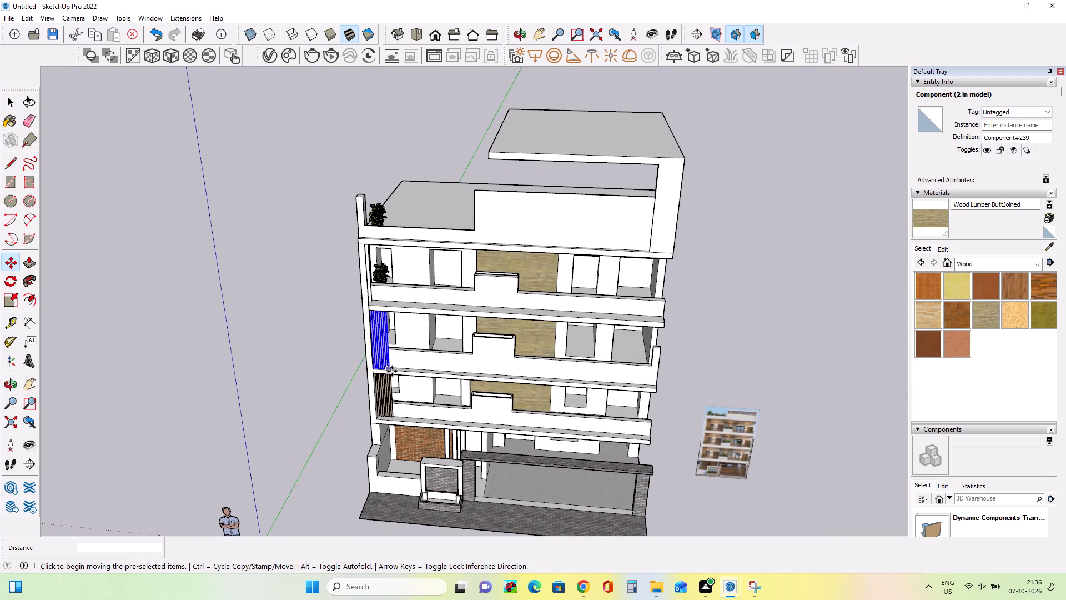
pyautogui.click(392, 371)
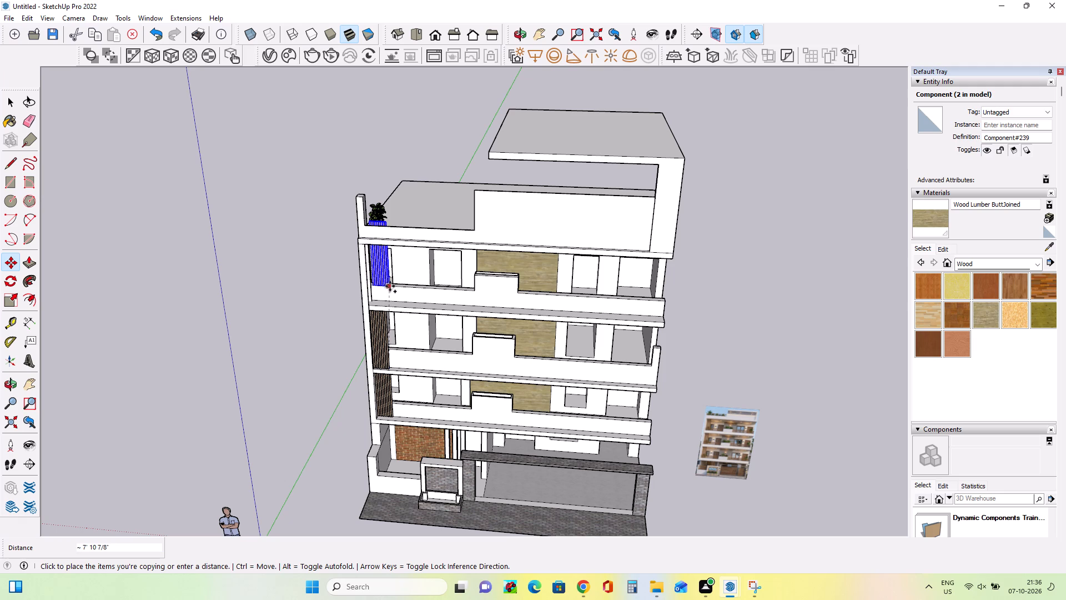
pyautogui.click(391, 301)
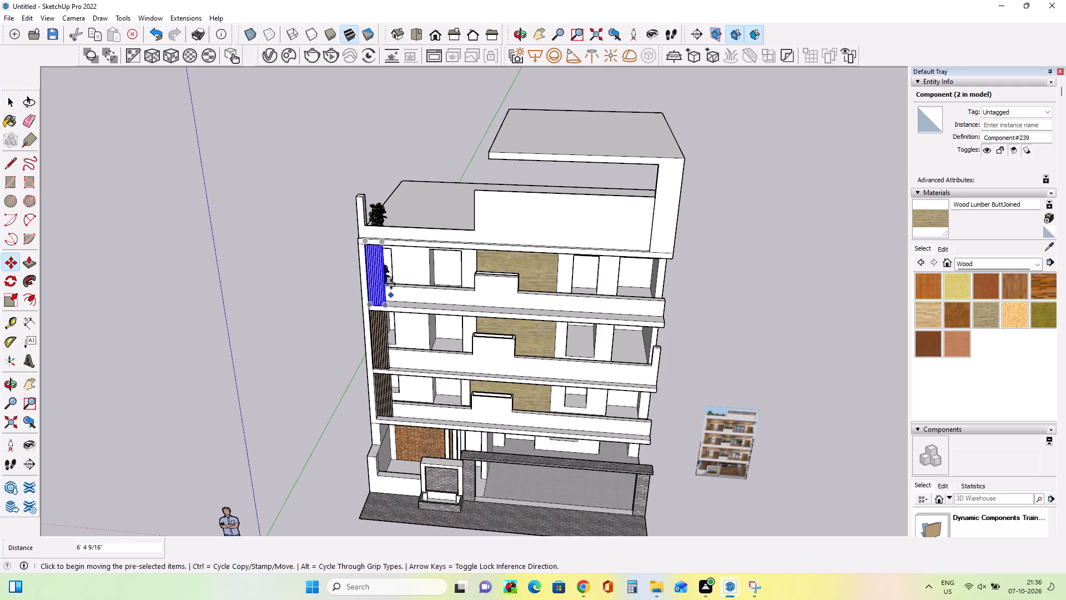
pyautogui.moveTo(390, 263); pyautogui.dragTo(362, 310, button='middle')
pyautogui.scroll(12, 394, 263)
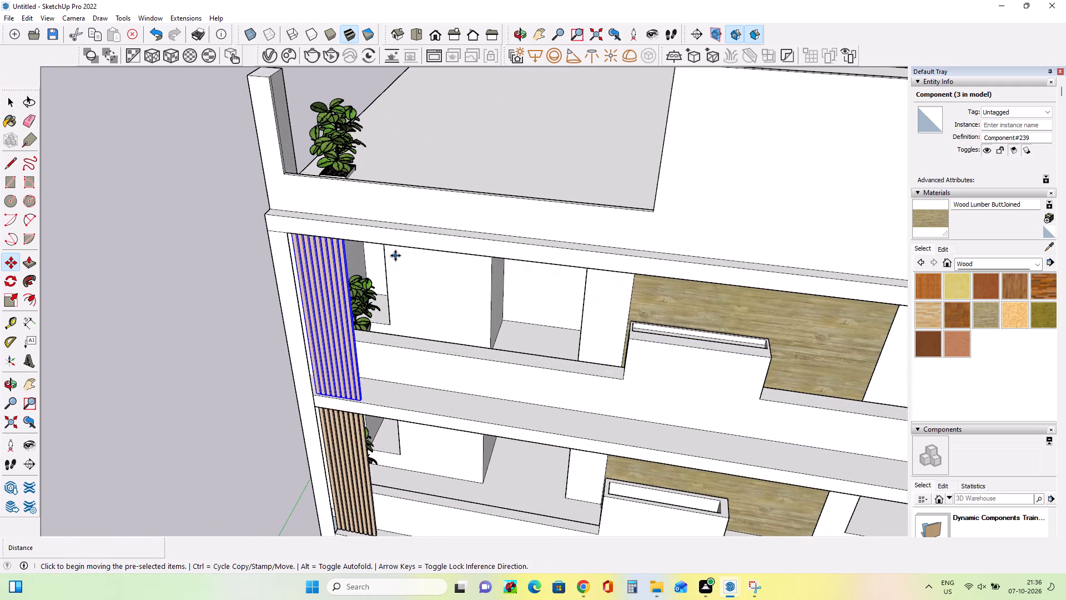
pyautogui.scroll(-19, 395, 256)
pyautogui.scroll(-4, 336, 344)
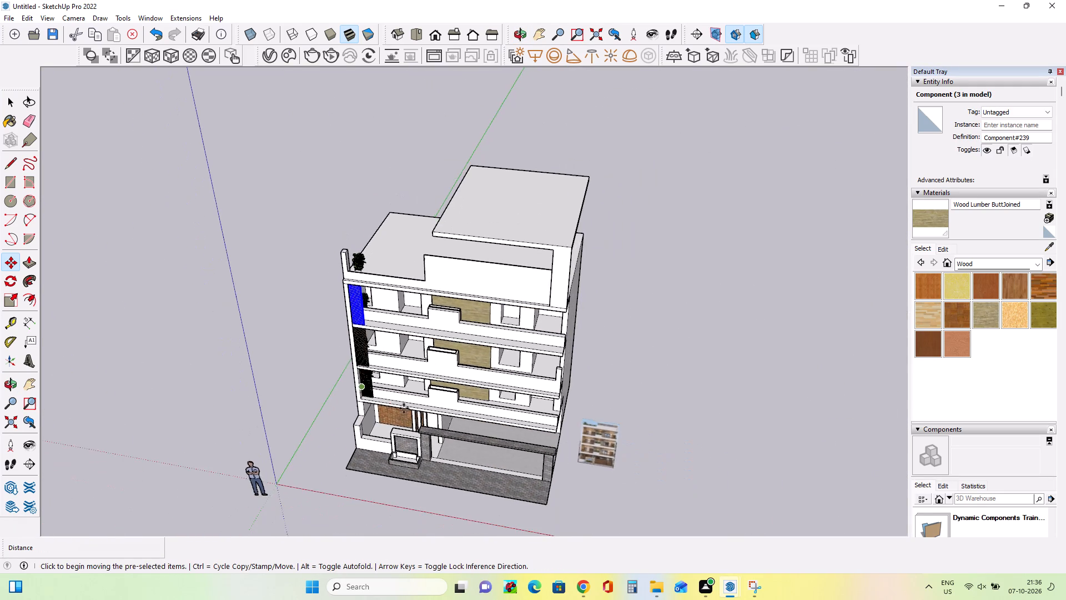
pyautogui.moveTo(420, 410); pyautogui.dragTo(463, 263, button='middle')
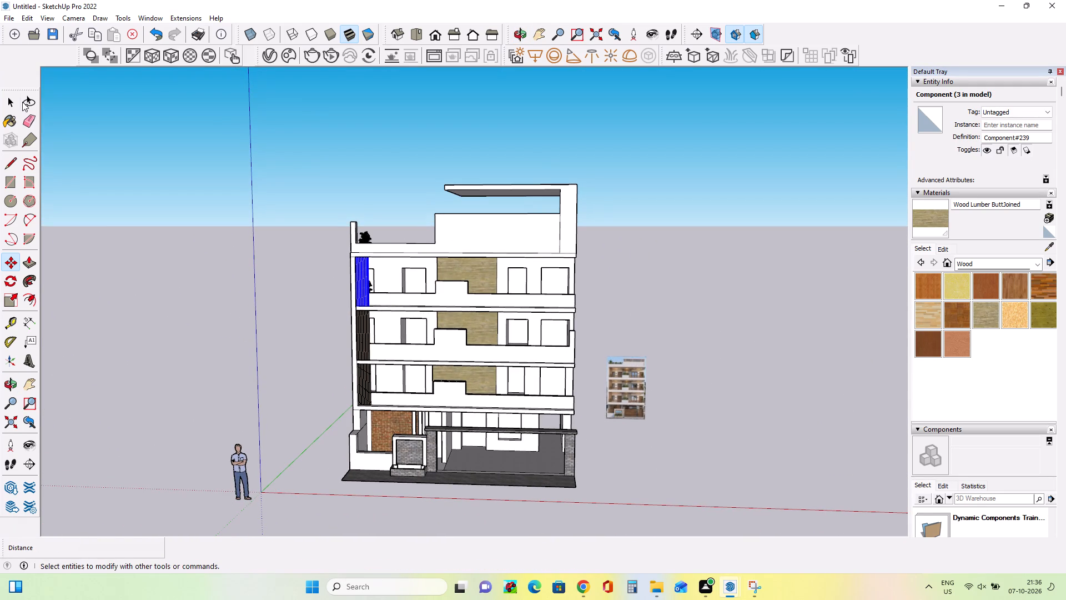
pyautogui.click(2, 103)
pyautogui.click(9, 104)
pyautogui.click(175, 233)
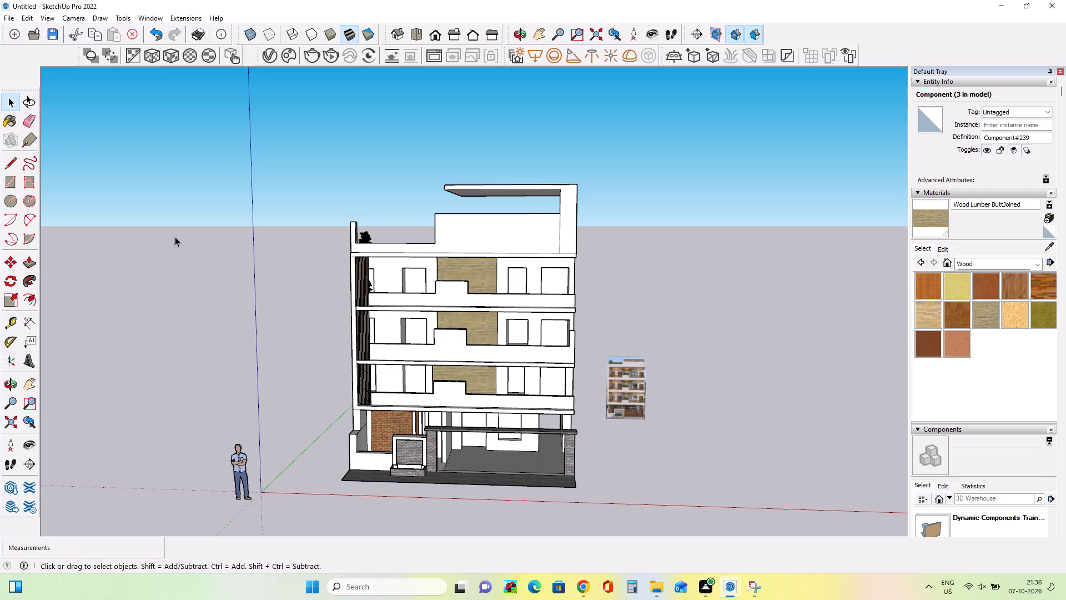
# Examine the doors, windows, railings and gate in the reference image and compare them with the modelled facade.
pyautogui.scroll(4, 489, 394)
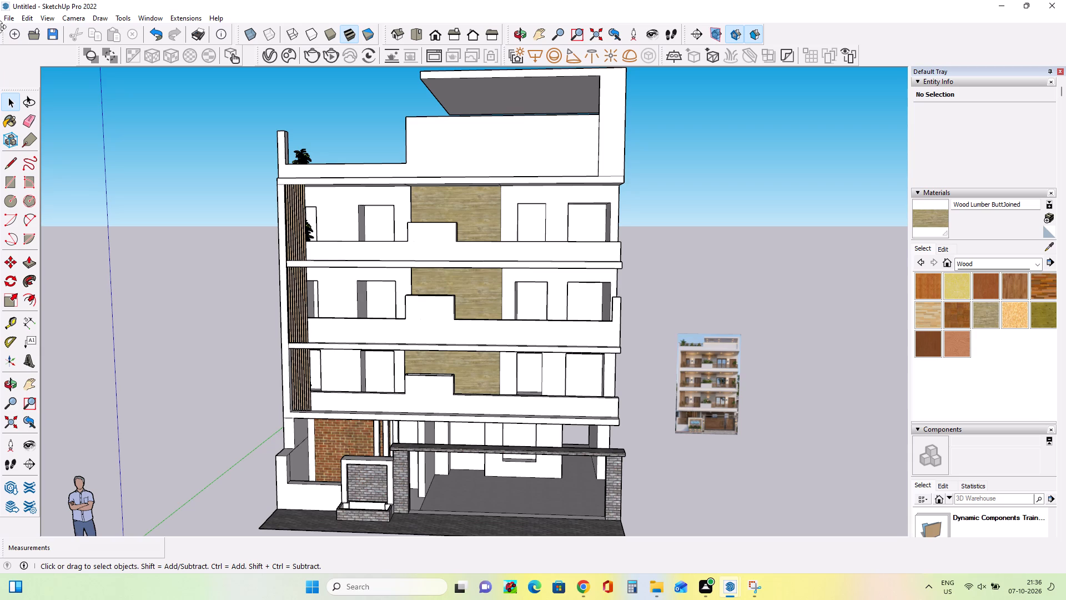
pyautogui.scroll(6, 748, 397)
pyautogui.scroll(11, 714, 442)
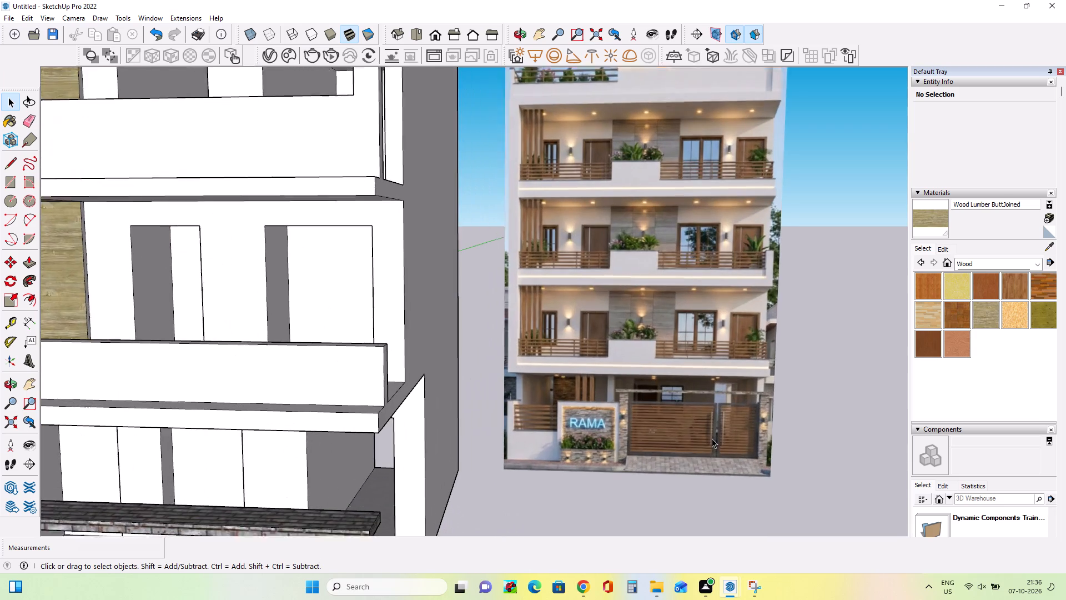
pyautogui.scroll(2, 712, 438)
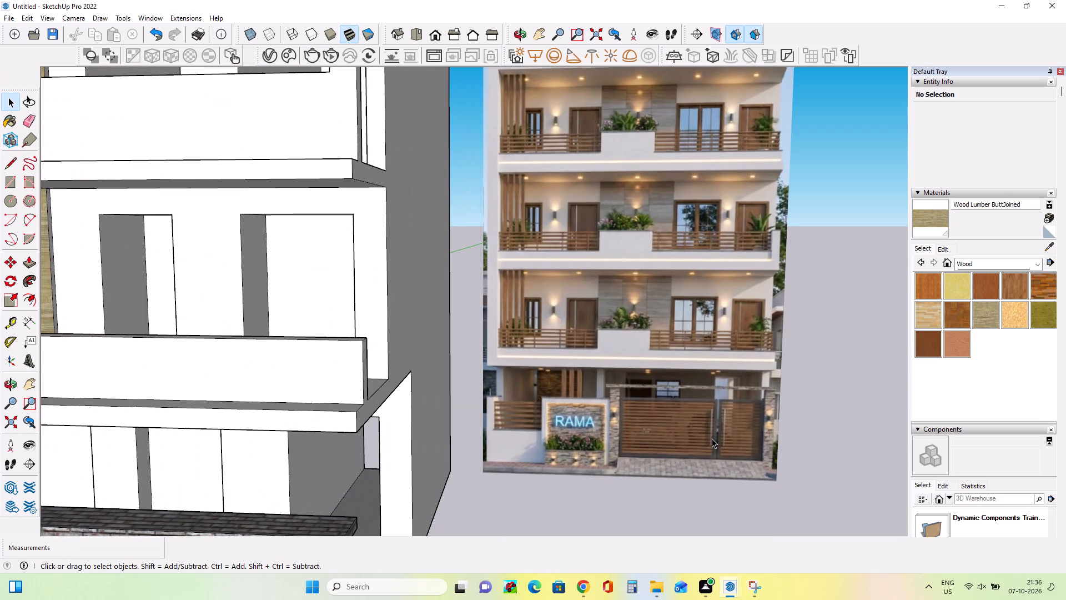
pyautogui.scroll(-4, 712, 438)
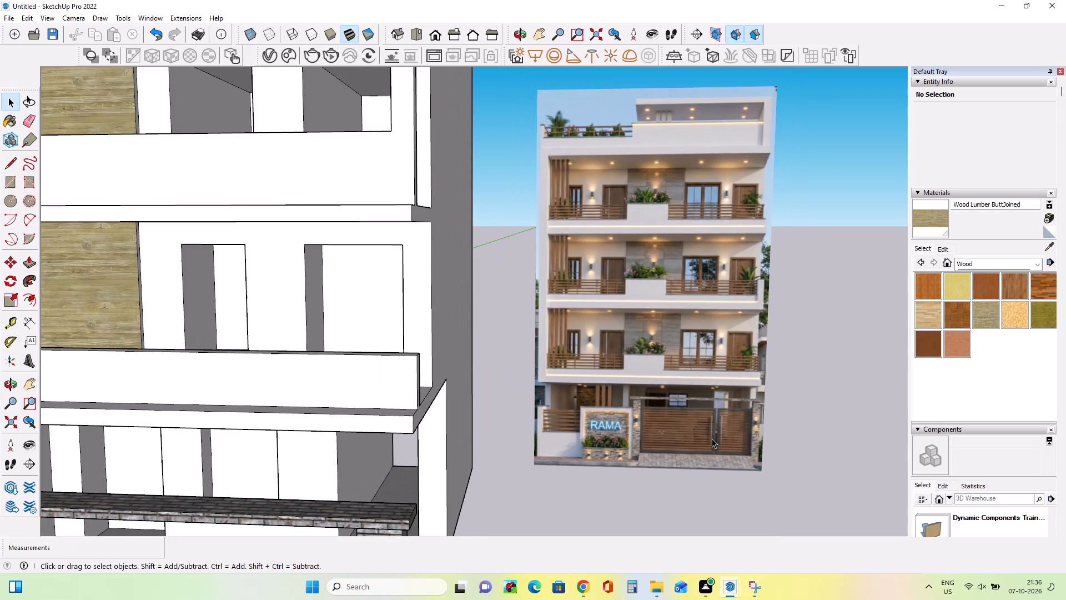
pyautogui.scroll(-15, 712, 438)
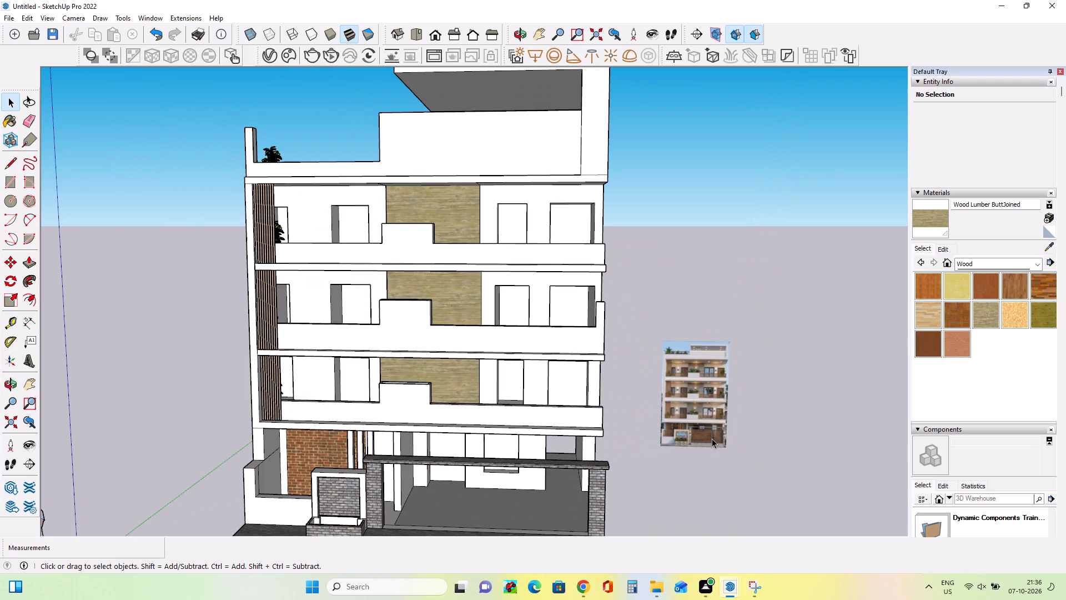
pyautogui.moveTo(712, 438); pyautogui.dragTo(711, 447, button='middle')
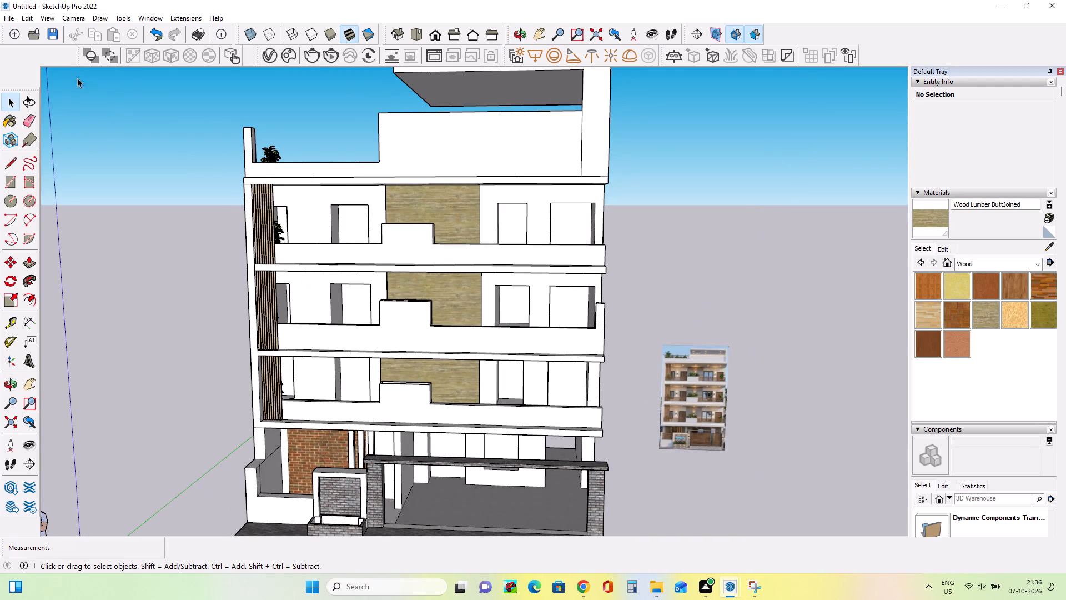
pyautogui.scroll(-2, 356, 252)
pyautogui.scroll(1, 391, 400)
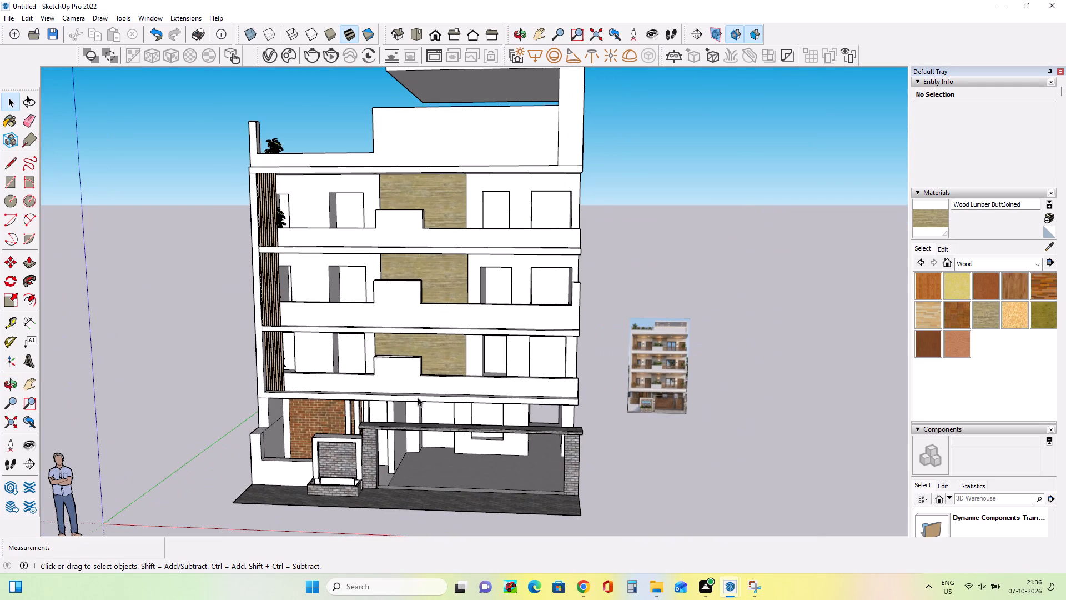
pyautogui.click(33, 382)
pyautogui.moveTo(319, 327); pyautogui.dragTo(315, 340)
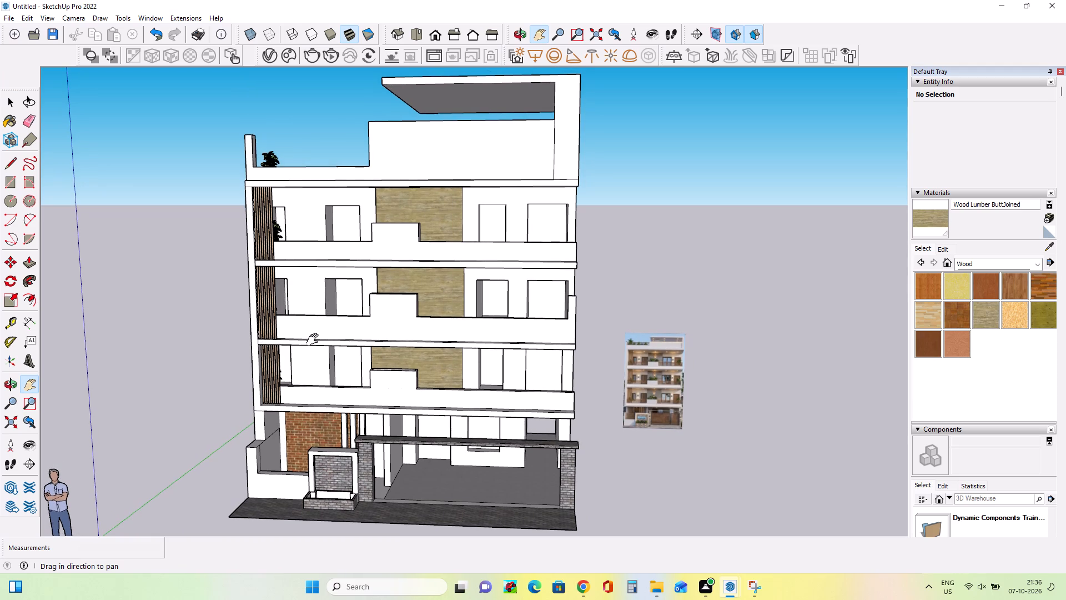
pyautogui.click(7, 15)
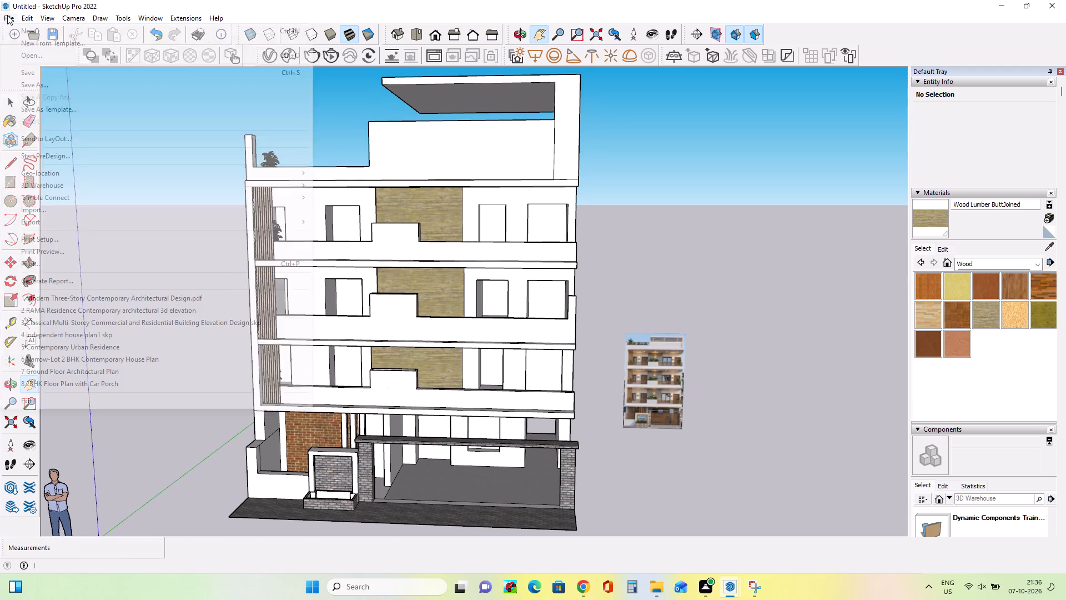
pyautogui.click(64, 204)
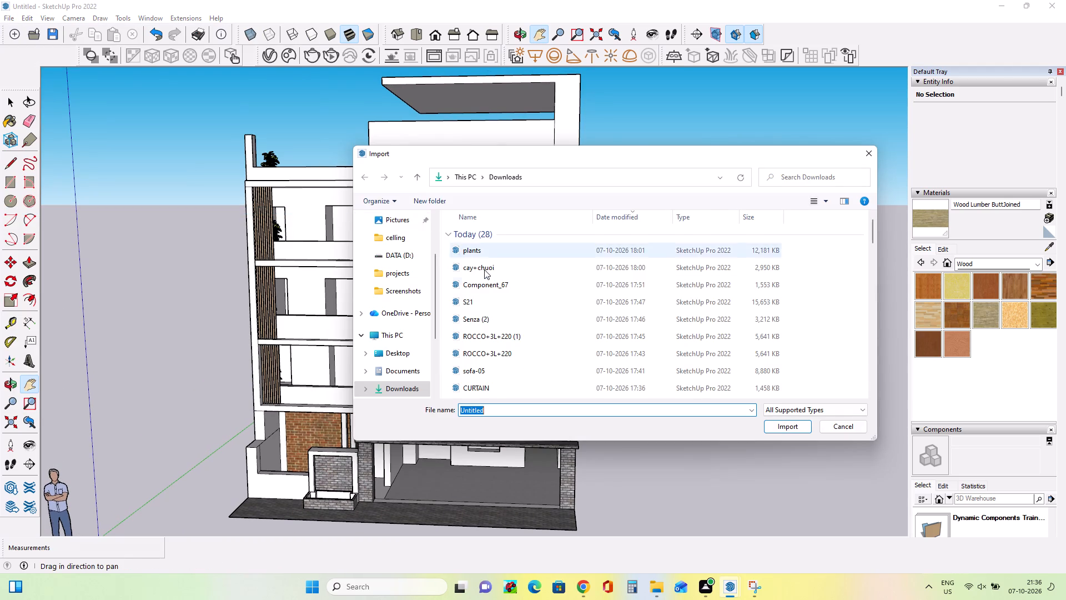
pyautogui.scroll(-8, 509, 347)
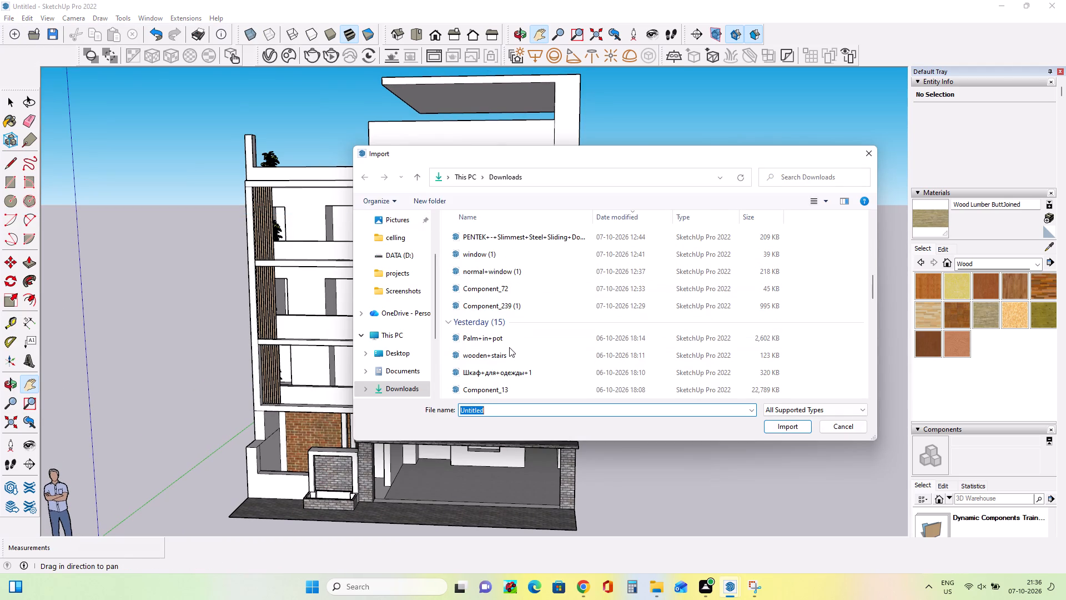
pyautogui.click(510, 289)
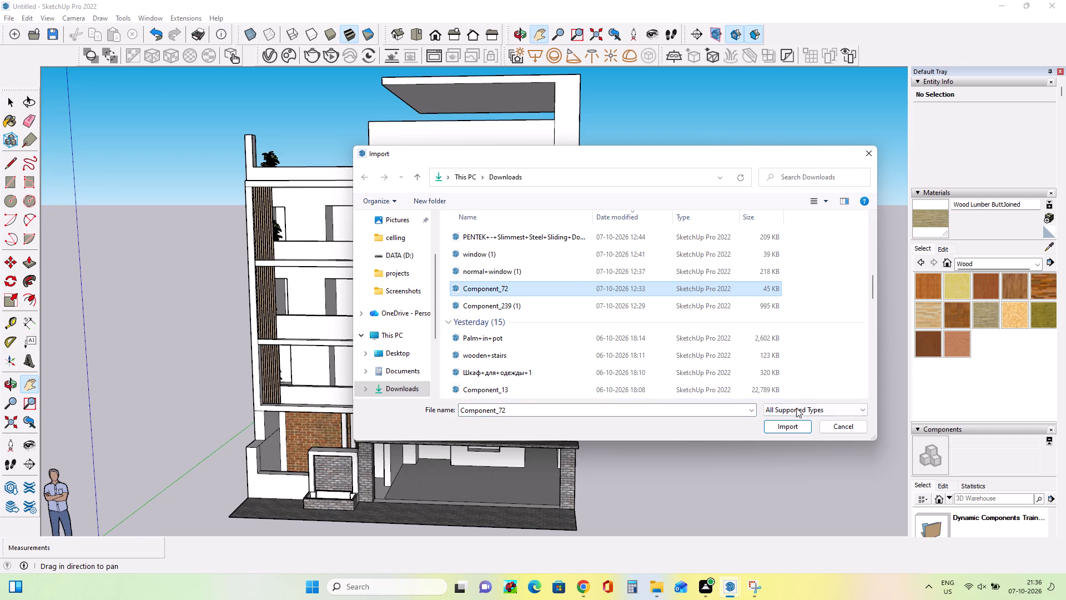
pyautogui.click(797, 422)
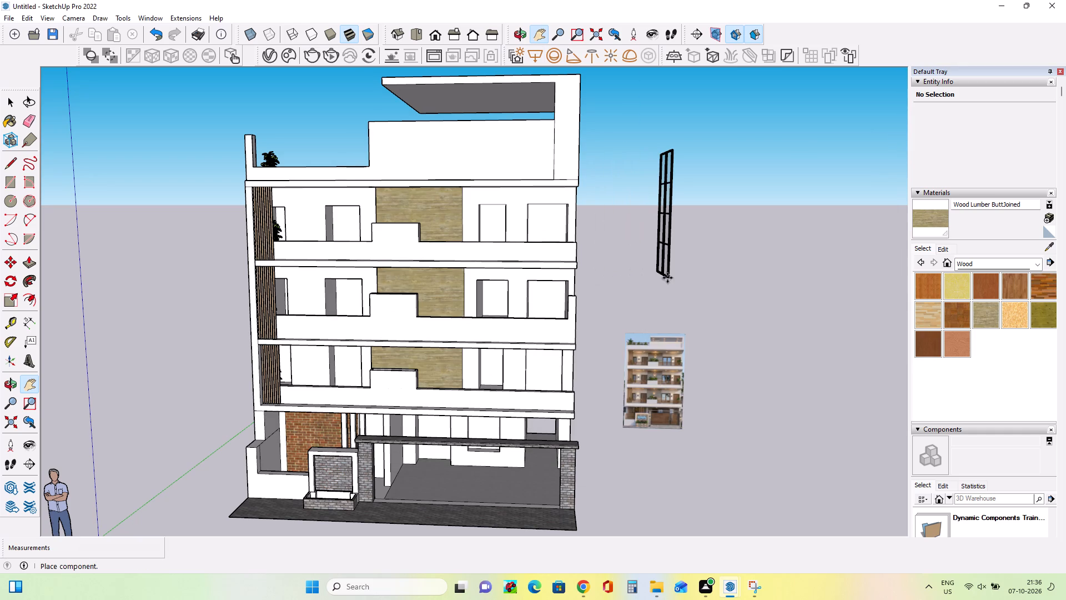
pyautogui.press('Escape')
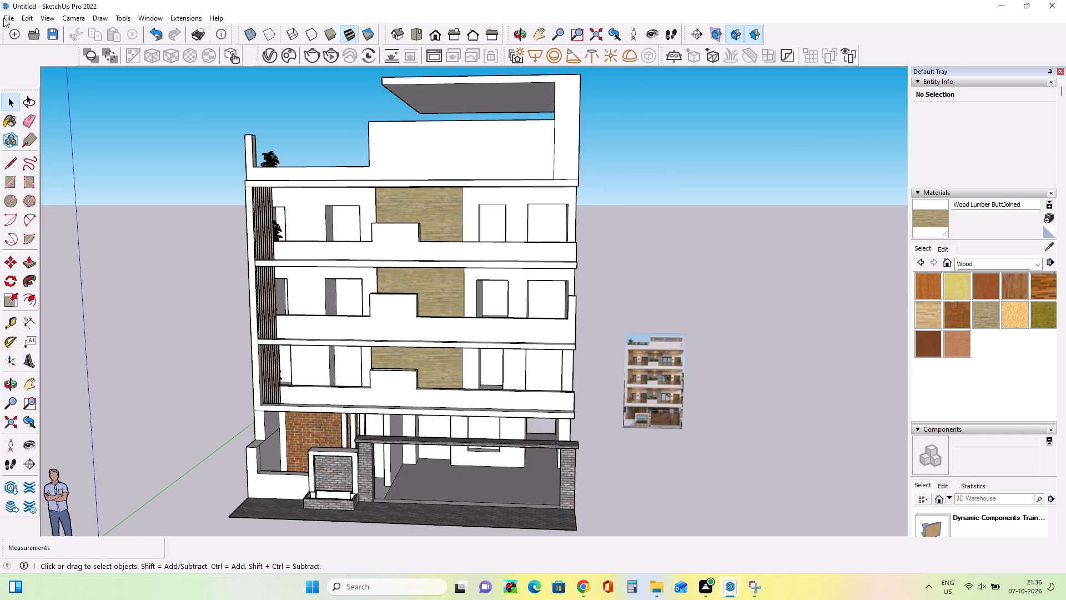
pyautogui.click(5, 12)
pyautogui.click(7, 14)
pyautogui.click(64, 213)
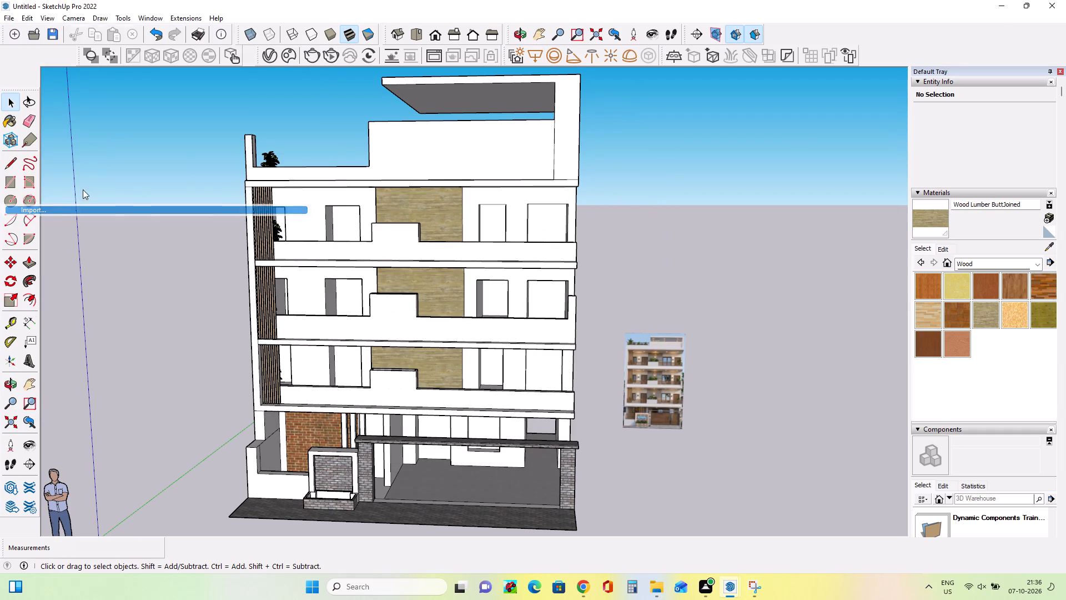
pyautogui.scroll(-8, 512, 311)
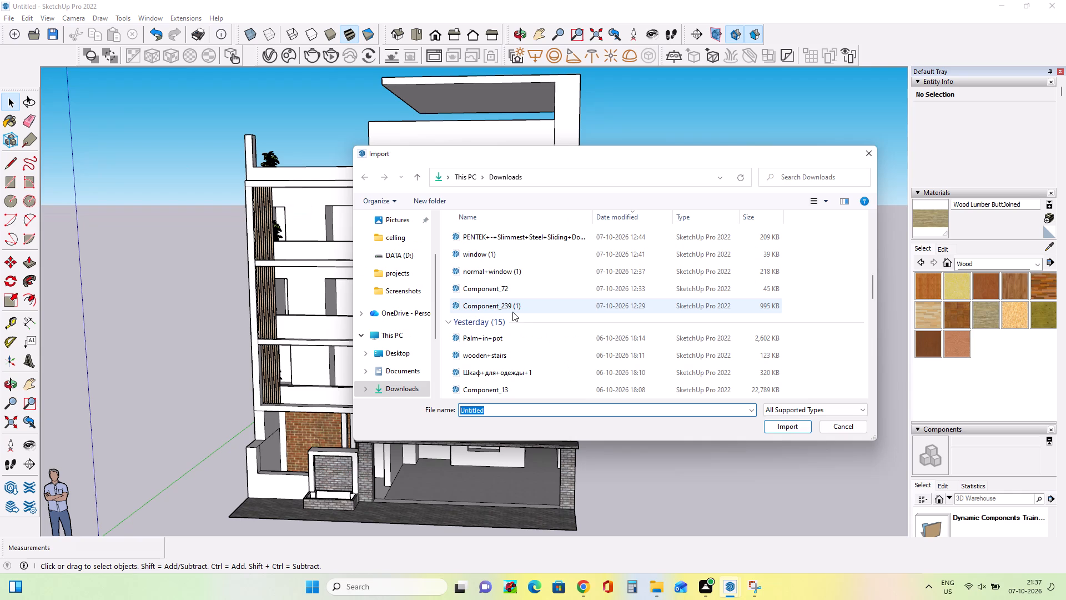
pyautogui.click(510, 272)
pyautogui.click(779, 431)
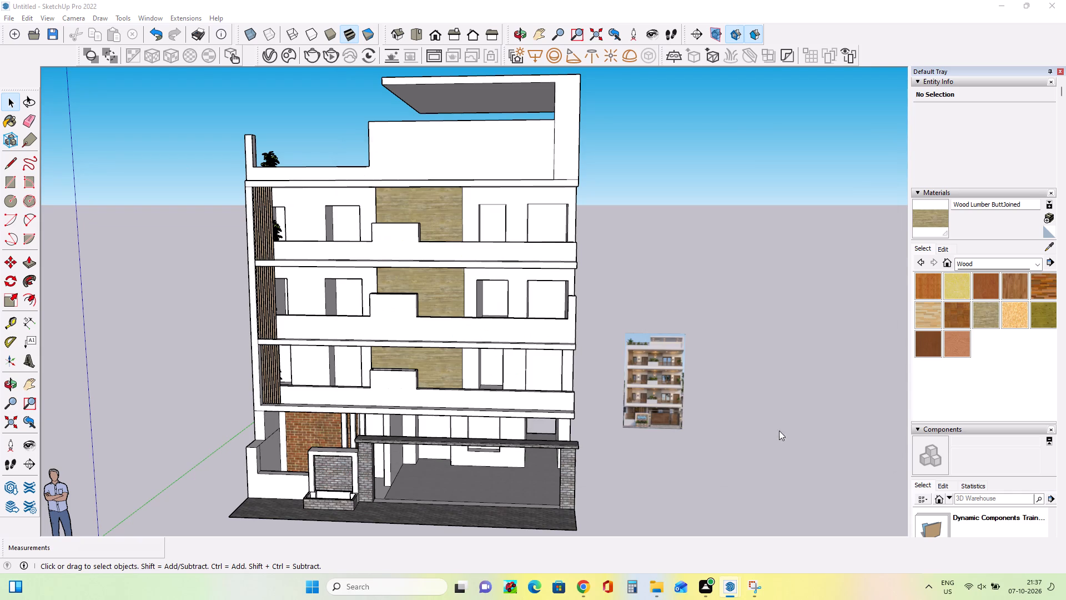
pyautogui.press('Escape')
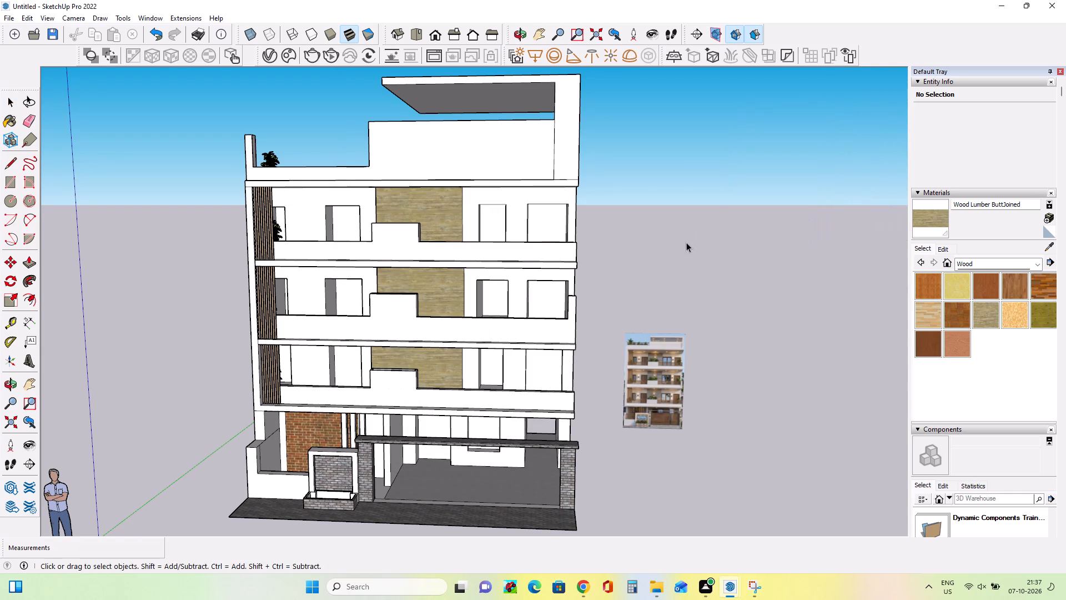
# Import the window (1) model from Downloads and place it in the open space beside the upper storeys of the facade.
pyautogui.click(4, 19)
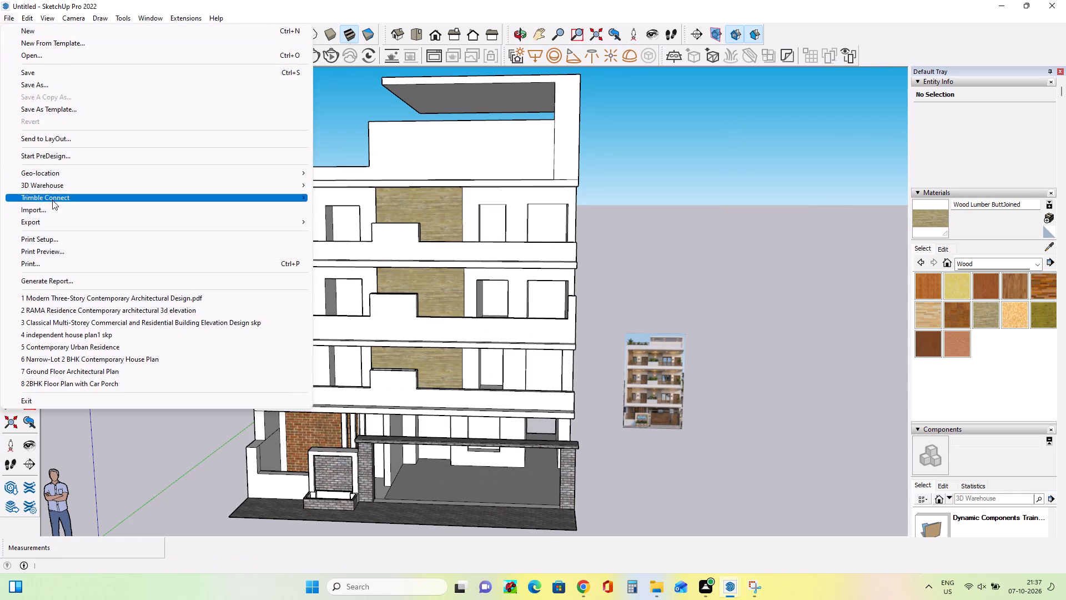
pyautogui.click(52, 209)
pyautogui.scroll(-3, 519, 341)
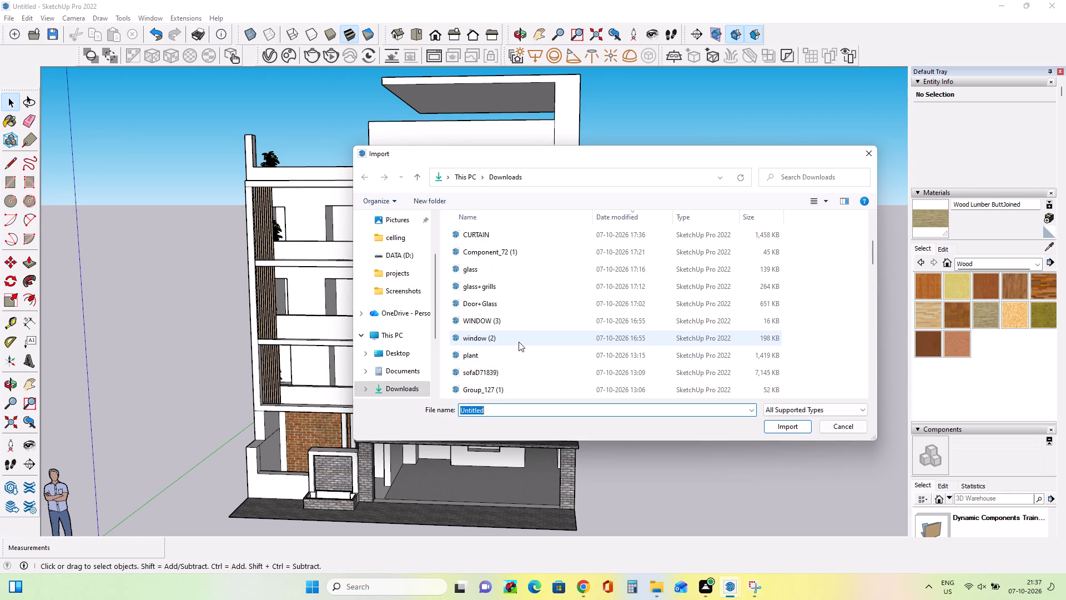
pyautogui.scroll(-5, 519, 342)
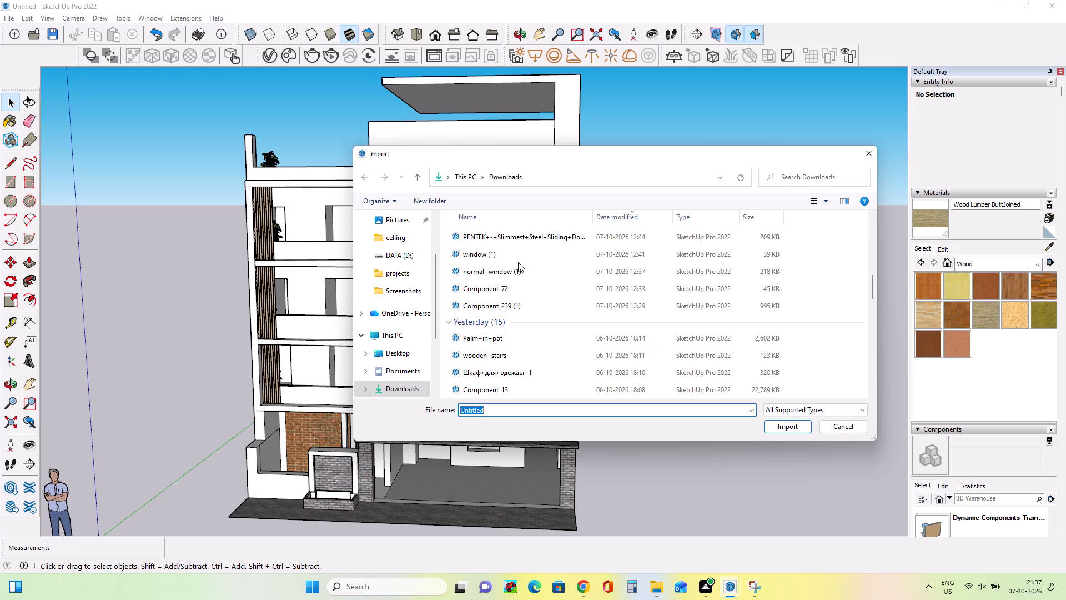
pyautogui.click(515, 255)
pyautogui.click(789, 432)
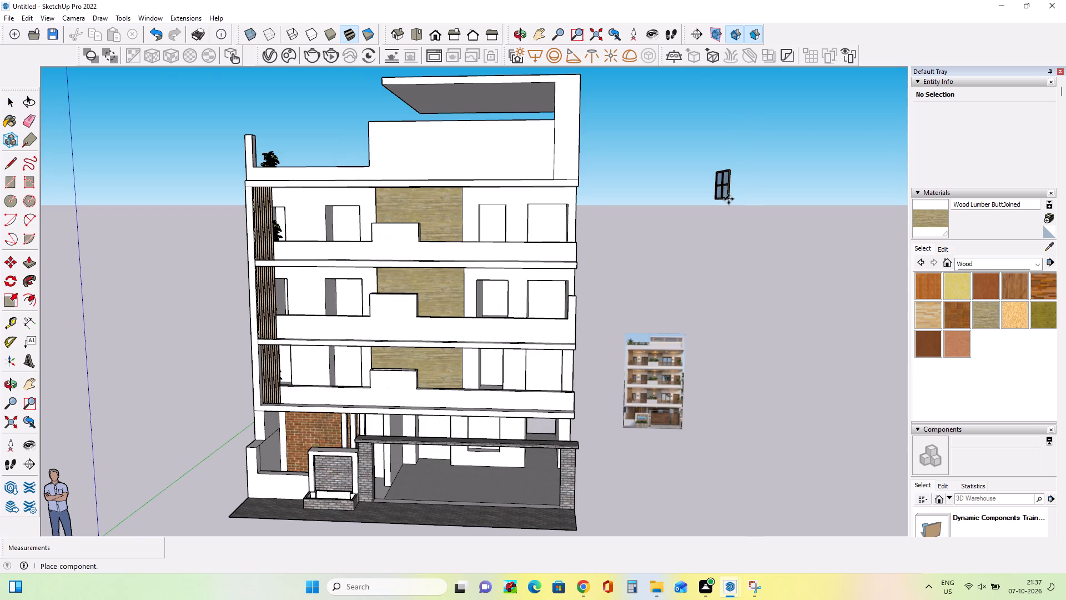
pyautogui.click(625, 246)
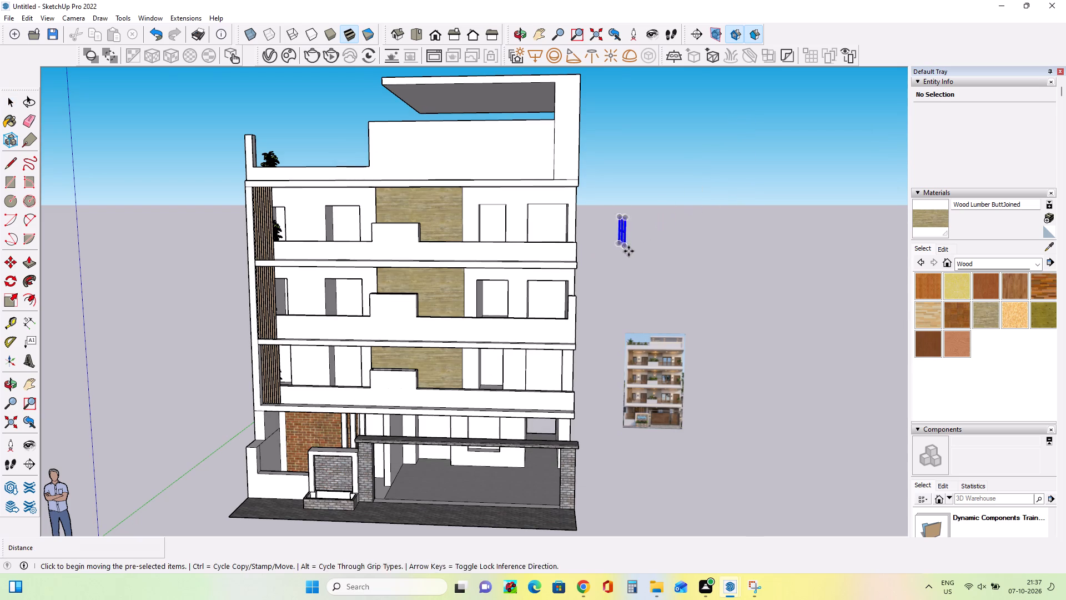
# Examine the imported four-pane window against the facade's door and window openings and the reference image.
pyautogui.scroll(8, 612, 251)
pyautogui.moveTo(621, 239); pyautogui.dragTo(693, 219, button='middle')
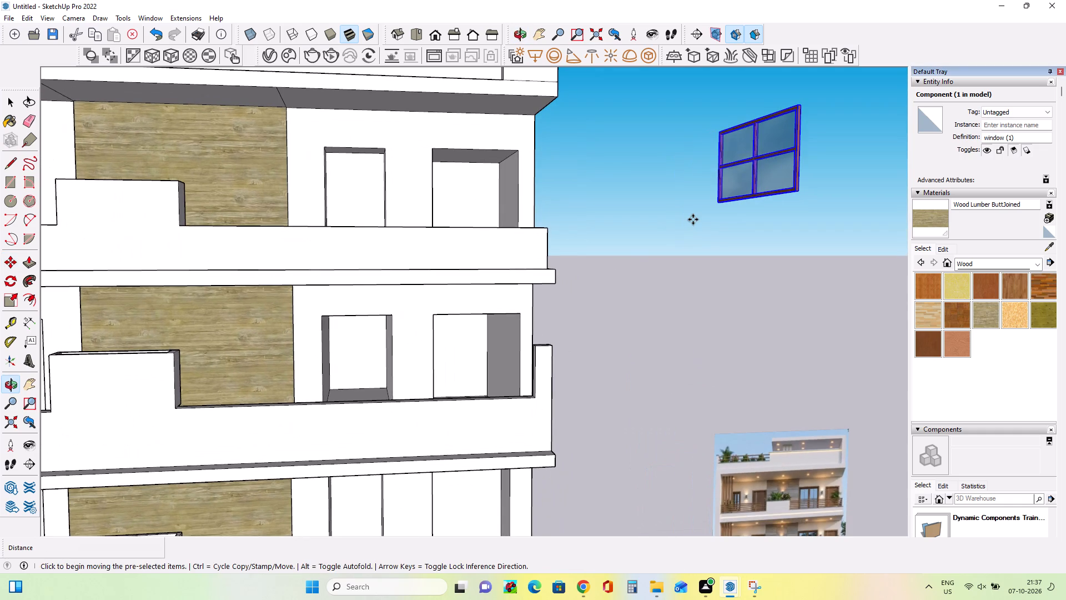
pyautogui.scroll(-11, 693, 219)
pyautogui.moveTo(780, 292); pyautogui.dragTo(732, 293, button='middle')
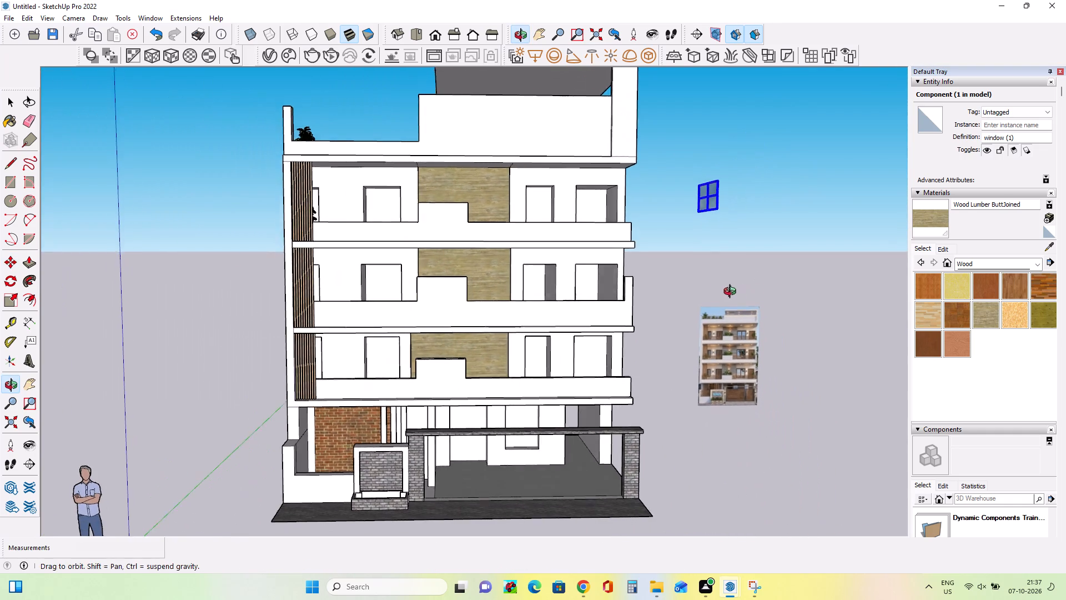
pyautogui.moveTo(732, 293); pyautogui.dragTo(711, 289, button='middle')
pyautogui.scroll(4, 715, 277)
pyautogui.scroll(-4, 715, 276)
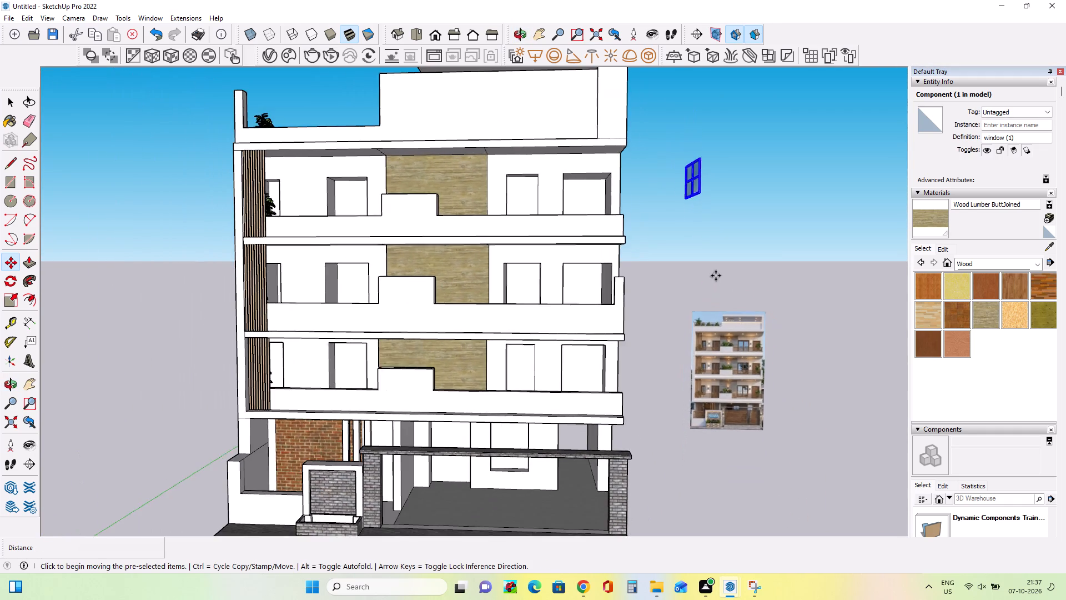
pyautogui.scroll(-4, 716, 276)
pyautogui.moveTo(717, 276); pyautogui.dragTo(720, 297, button='middle')
pyautogui.scroll(2, 712, 294)
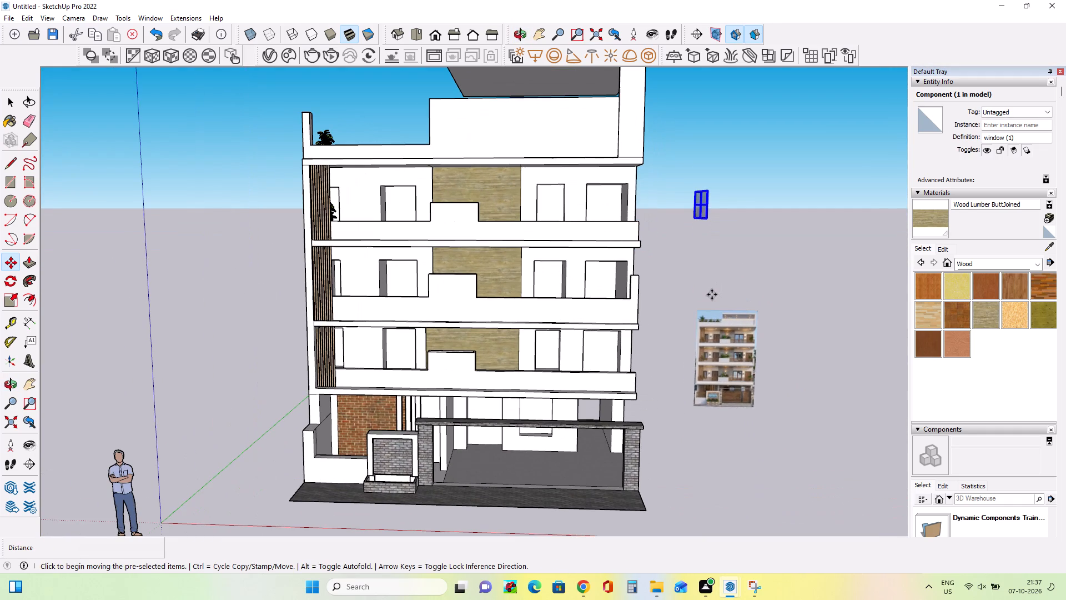
pyautogui.scroll(-1, 712, 294)
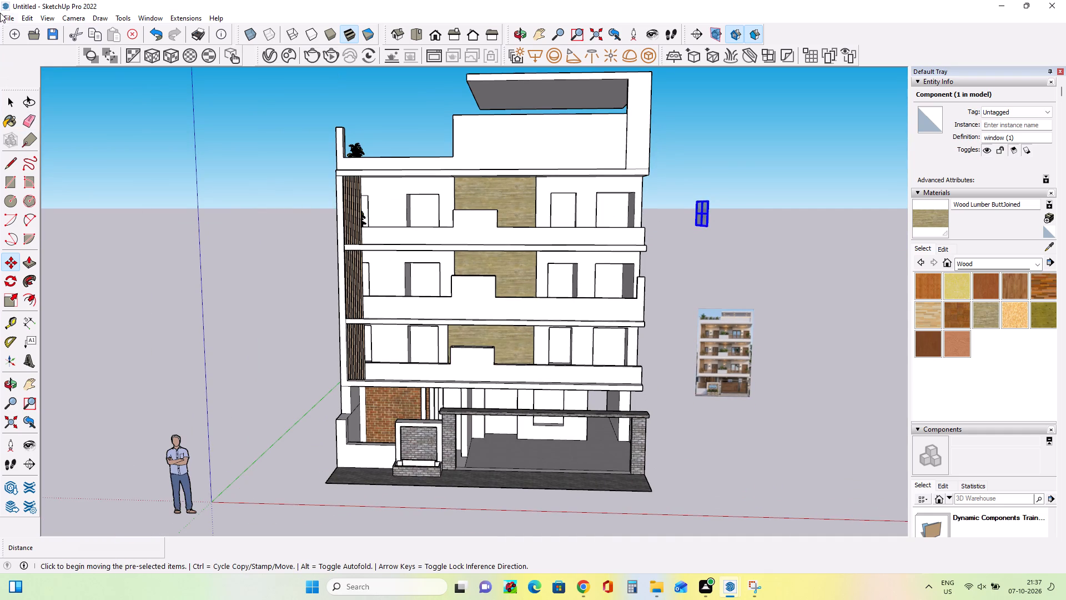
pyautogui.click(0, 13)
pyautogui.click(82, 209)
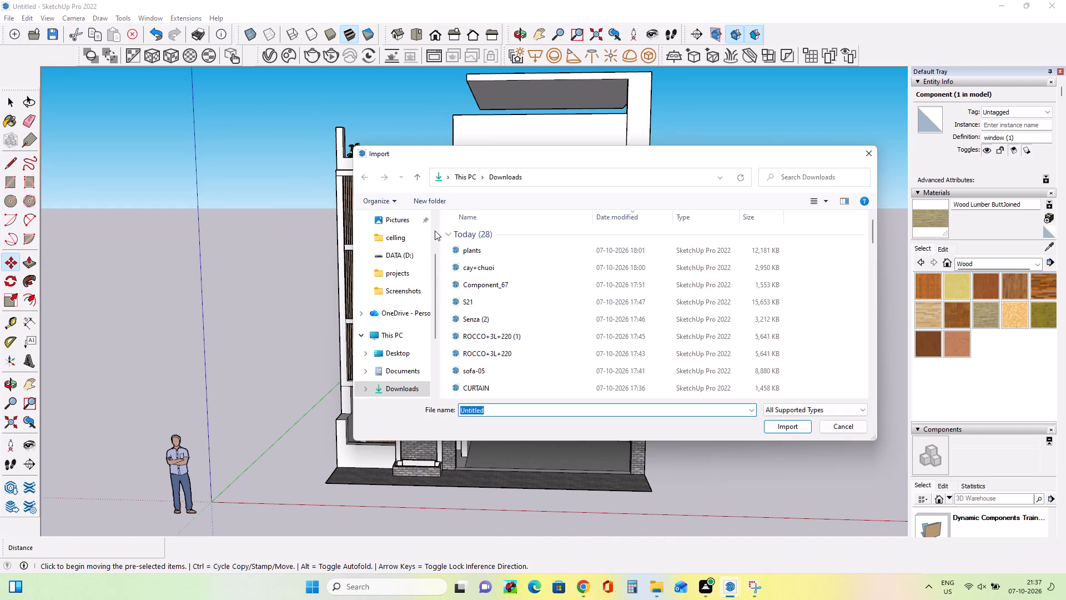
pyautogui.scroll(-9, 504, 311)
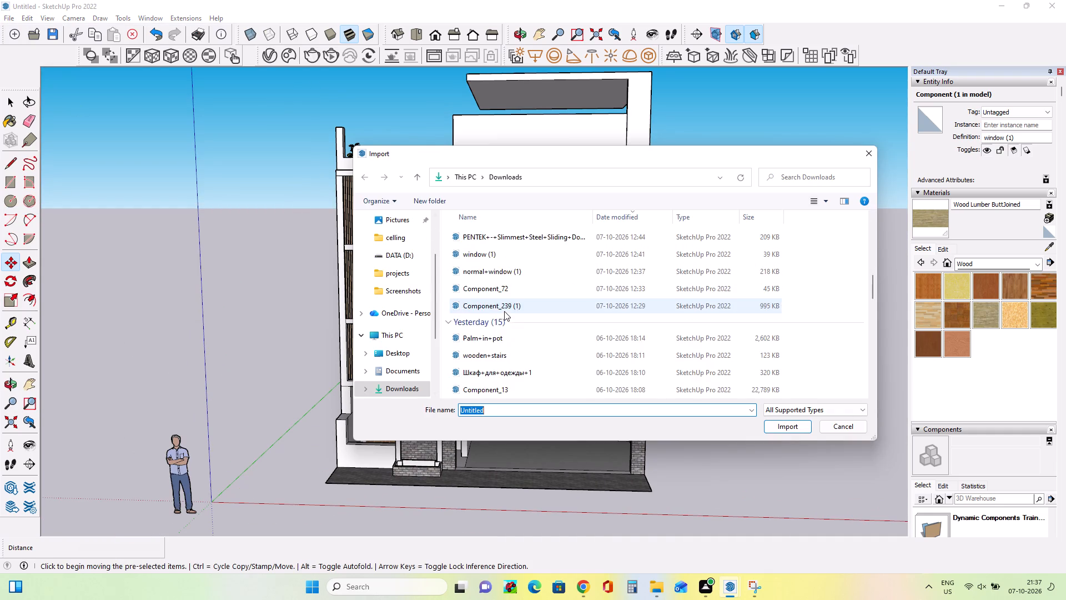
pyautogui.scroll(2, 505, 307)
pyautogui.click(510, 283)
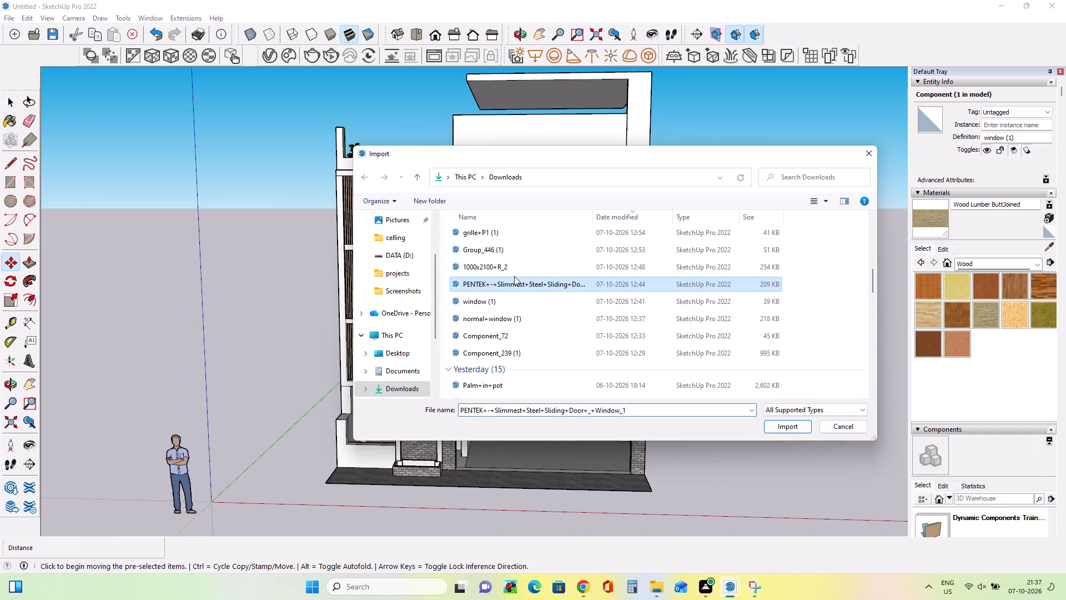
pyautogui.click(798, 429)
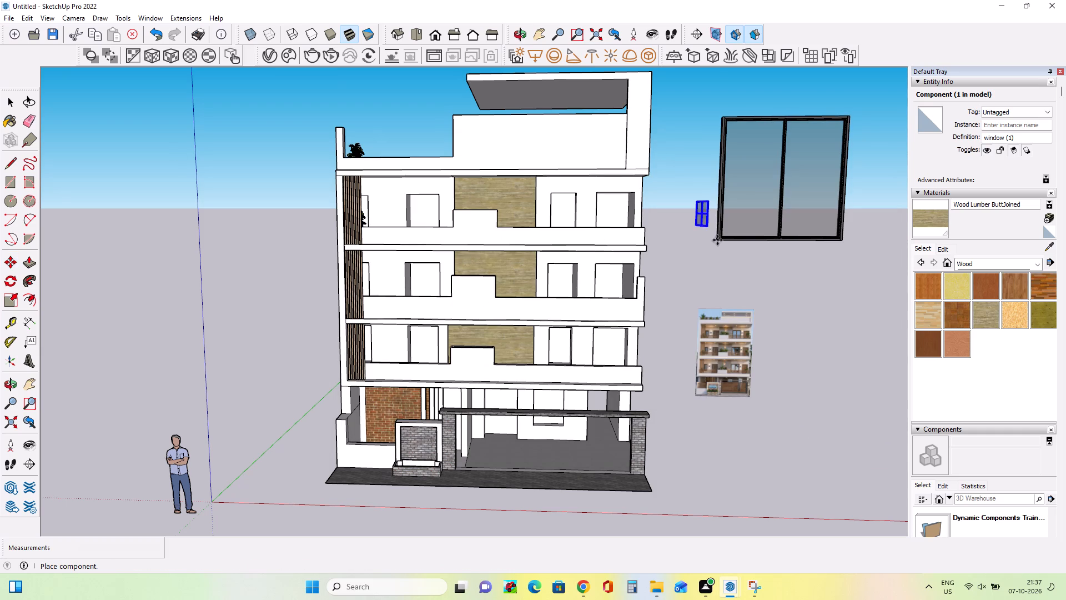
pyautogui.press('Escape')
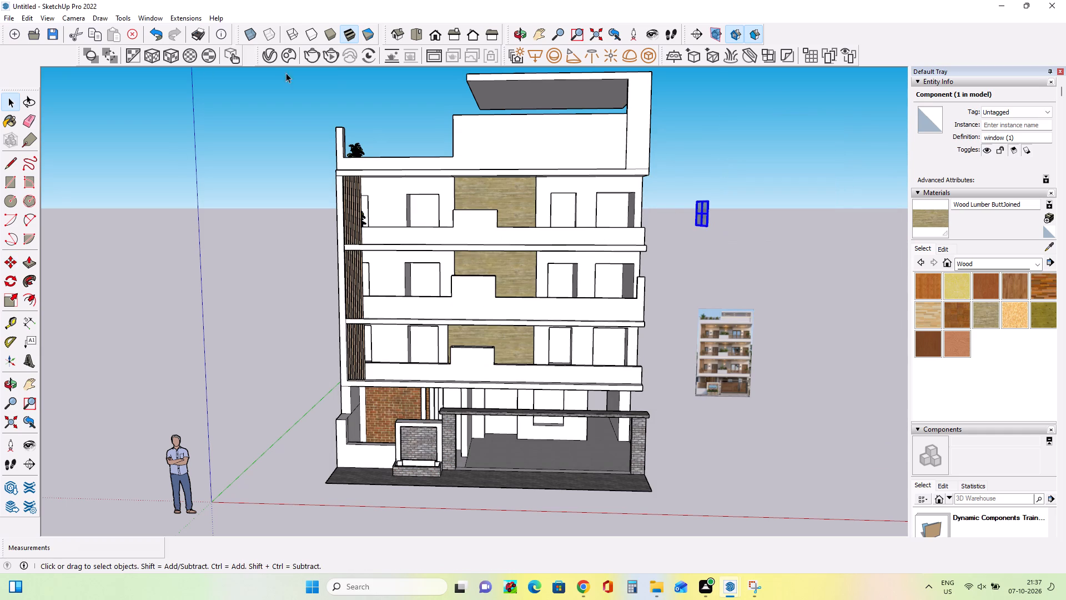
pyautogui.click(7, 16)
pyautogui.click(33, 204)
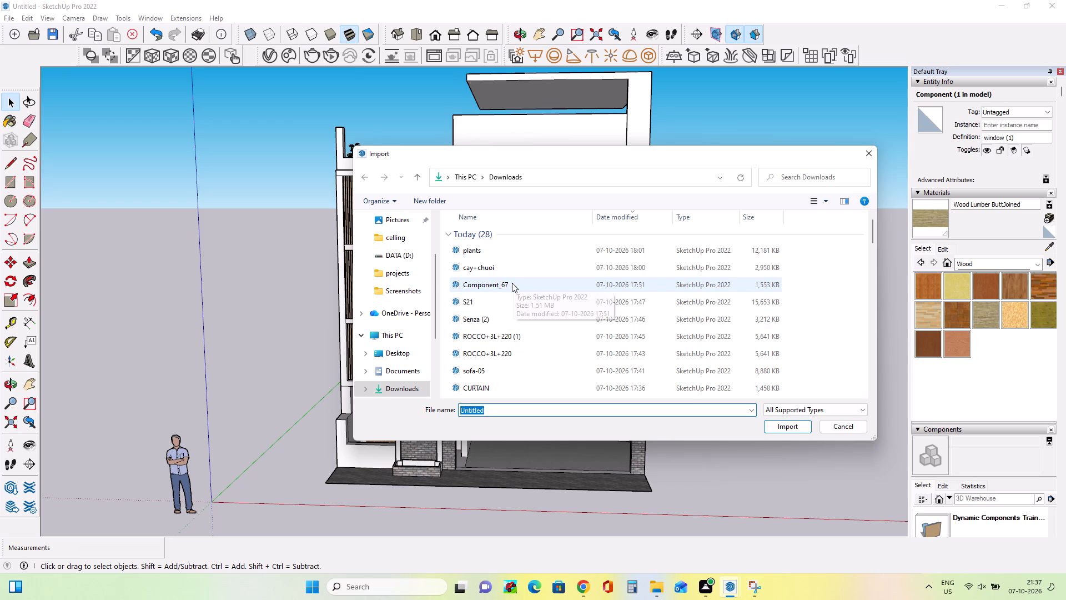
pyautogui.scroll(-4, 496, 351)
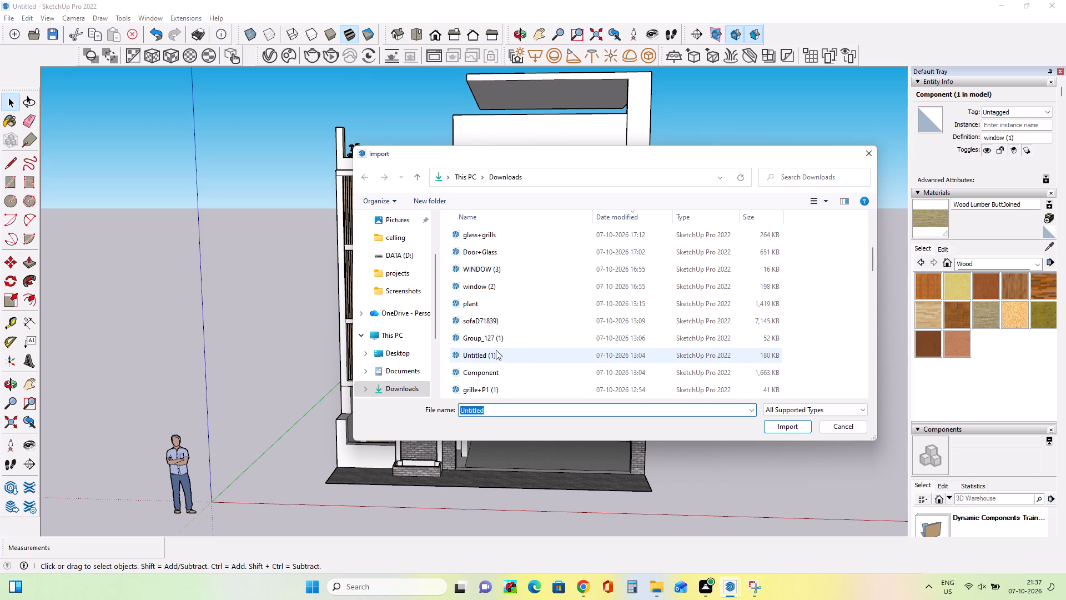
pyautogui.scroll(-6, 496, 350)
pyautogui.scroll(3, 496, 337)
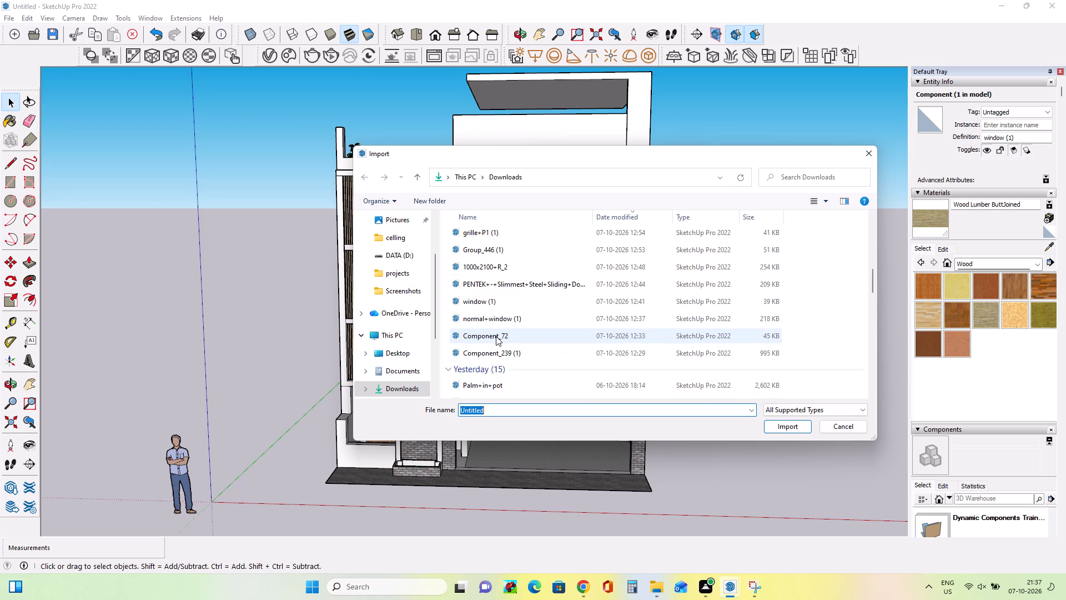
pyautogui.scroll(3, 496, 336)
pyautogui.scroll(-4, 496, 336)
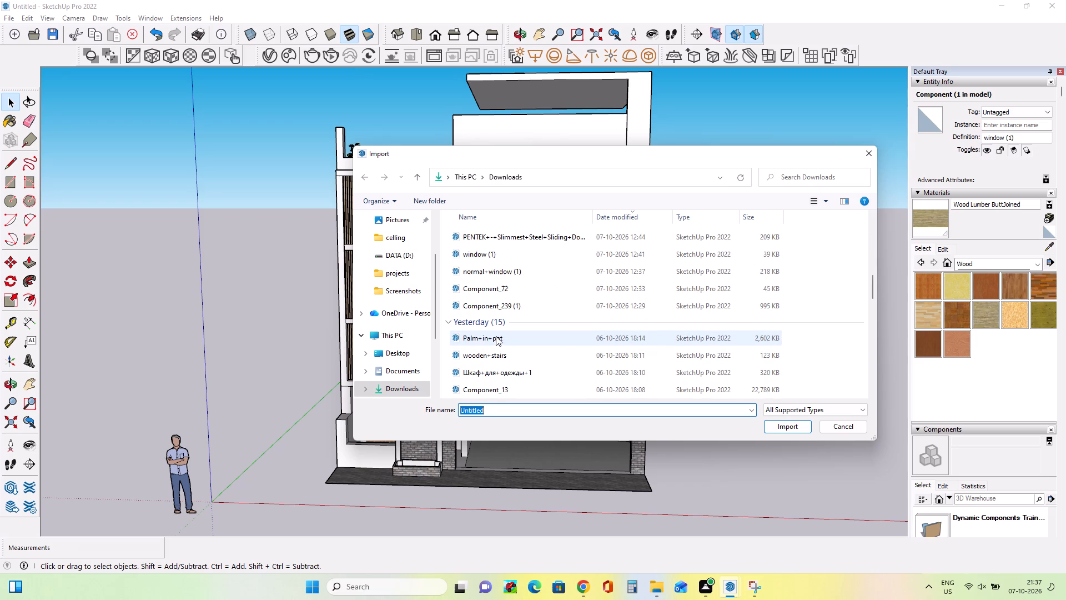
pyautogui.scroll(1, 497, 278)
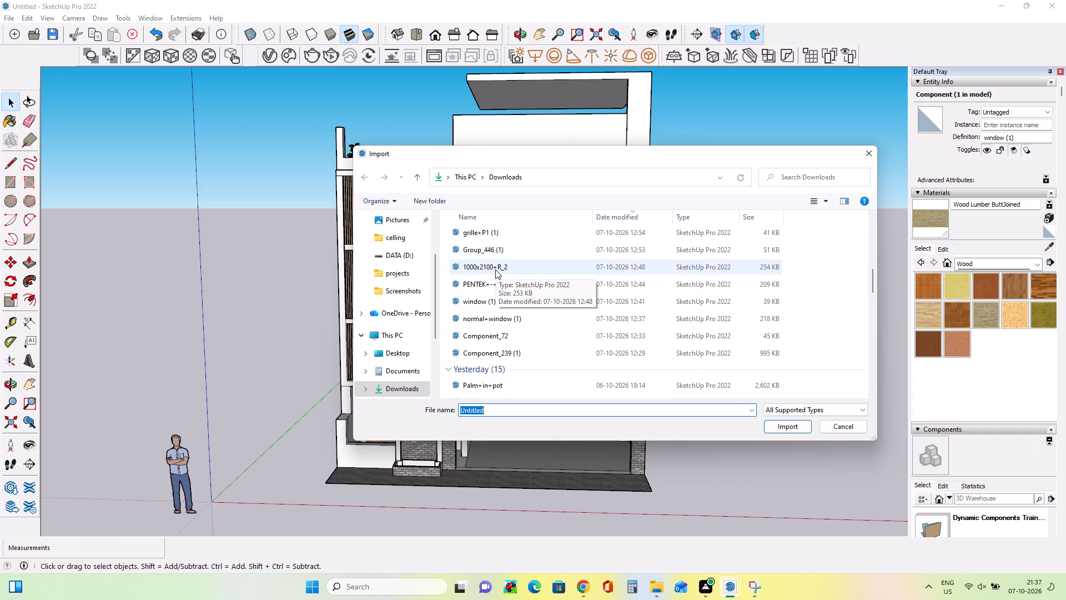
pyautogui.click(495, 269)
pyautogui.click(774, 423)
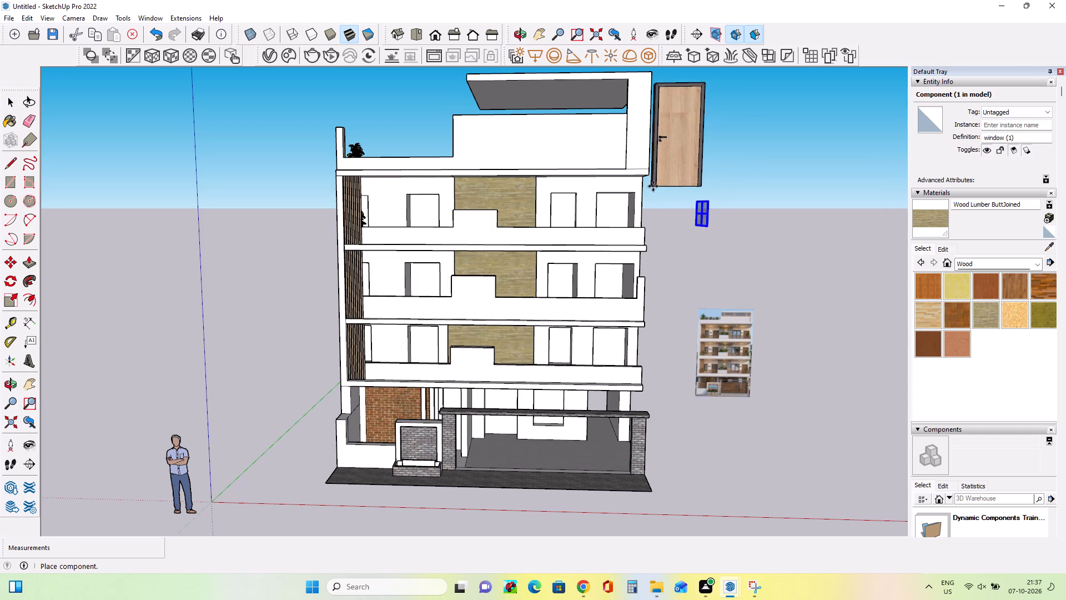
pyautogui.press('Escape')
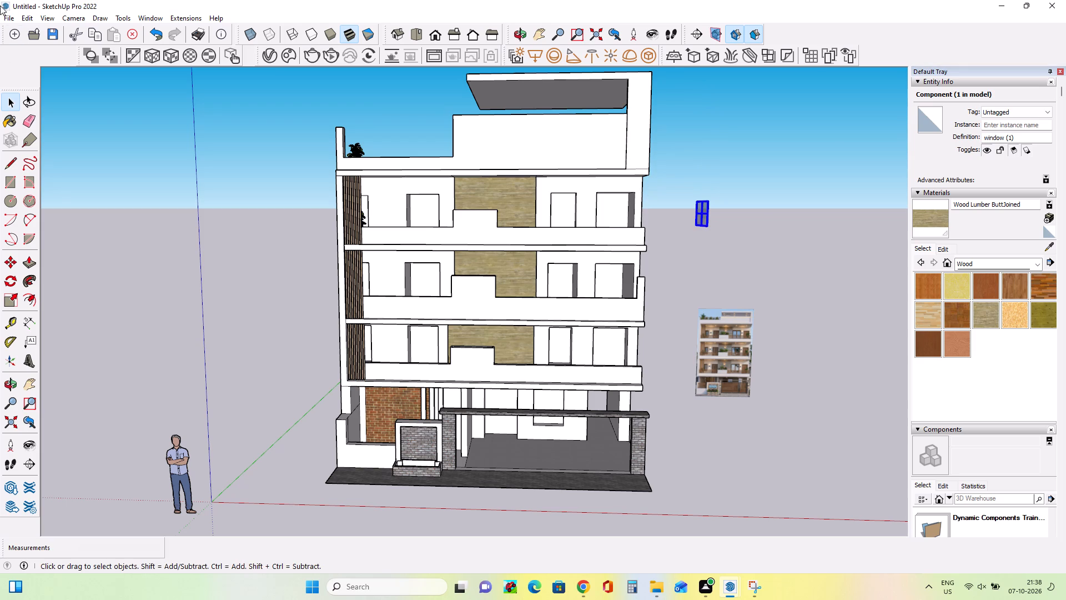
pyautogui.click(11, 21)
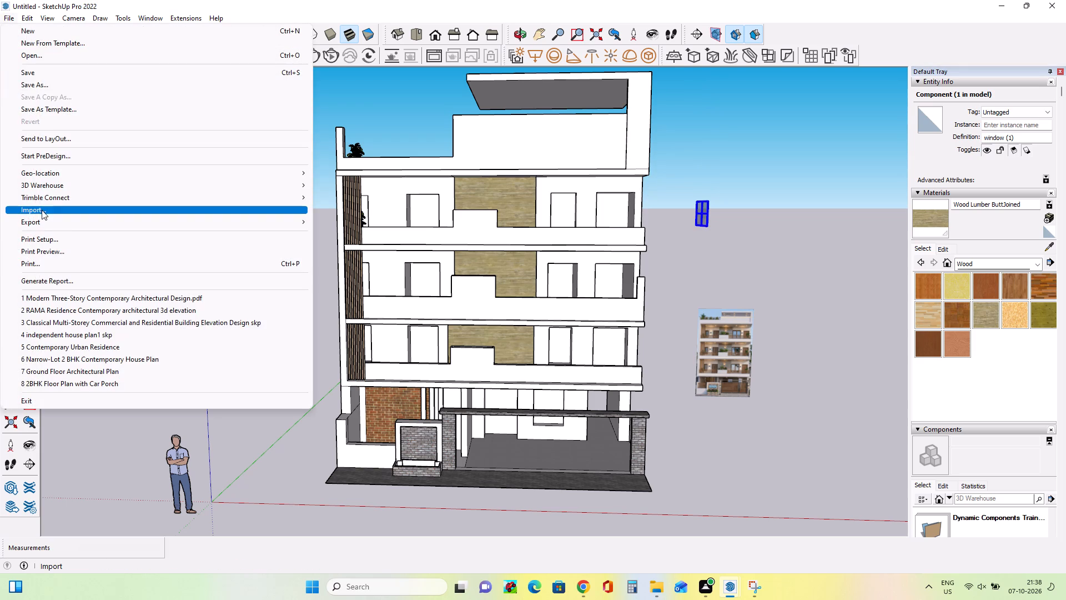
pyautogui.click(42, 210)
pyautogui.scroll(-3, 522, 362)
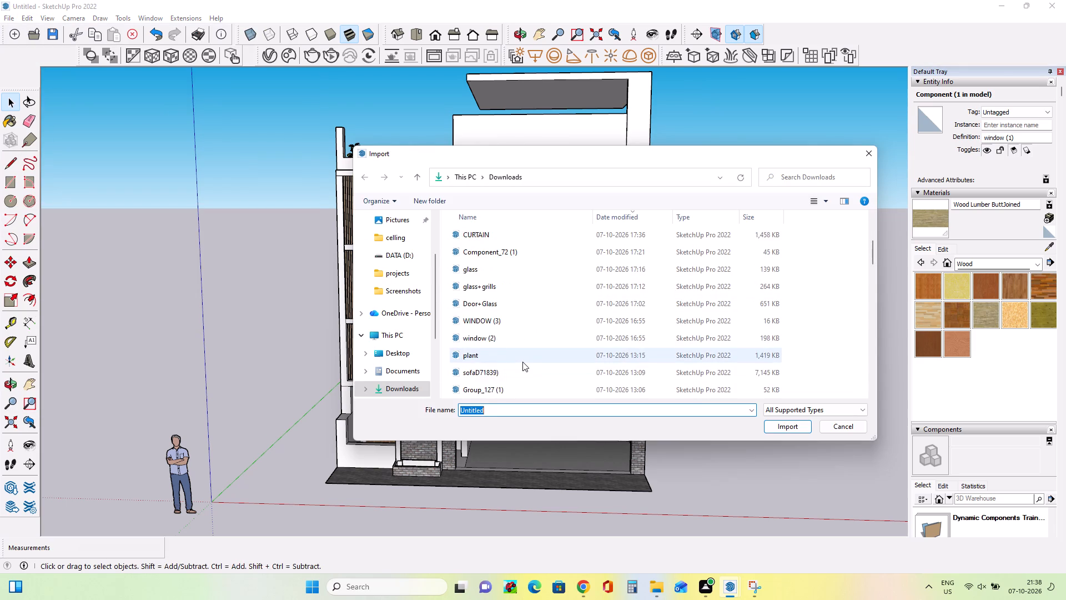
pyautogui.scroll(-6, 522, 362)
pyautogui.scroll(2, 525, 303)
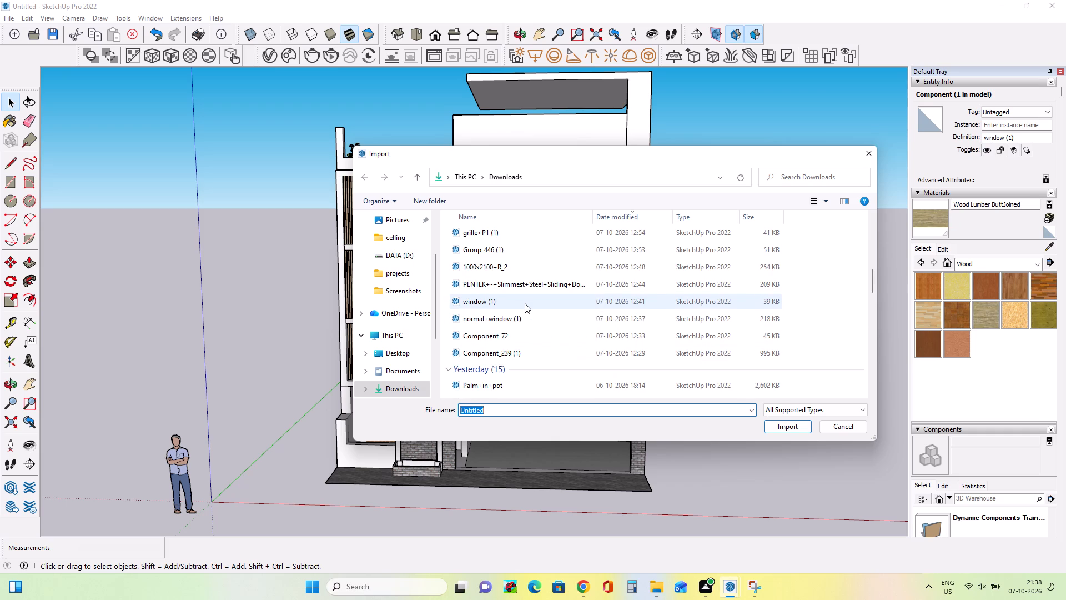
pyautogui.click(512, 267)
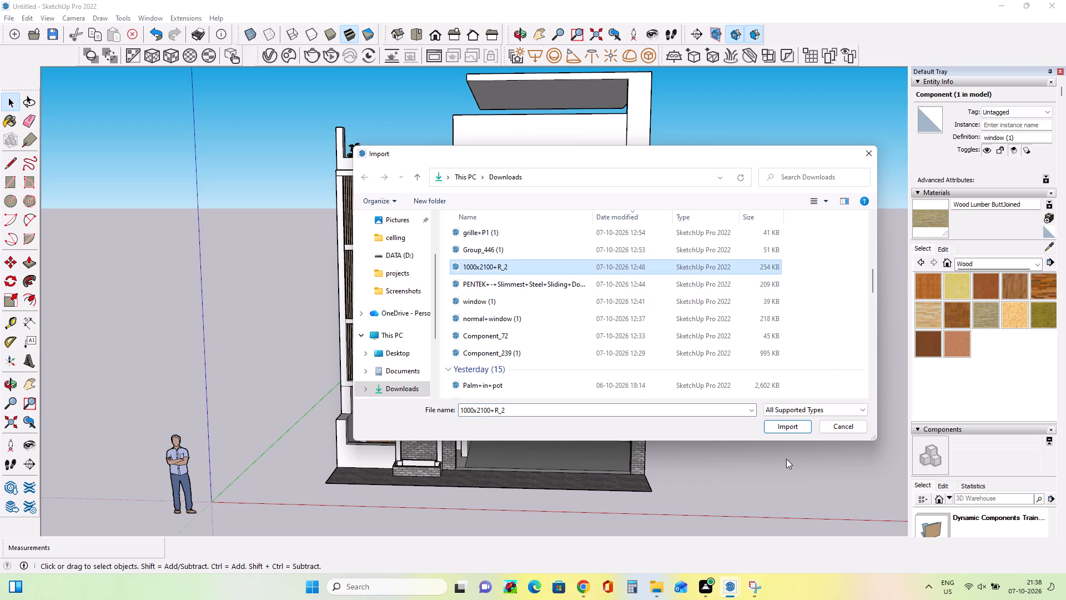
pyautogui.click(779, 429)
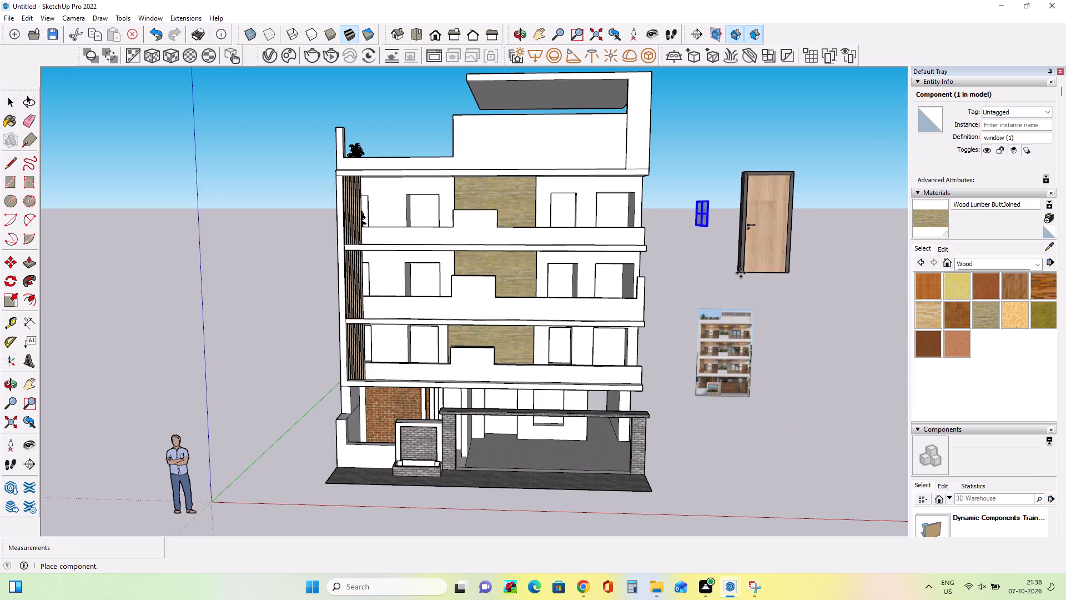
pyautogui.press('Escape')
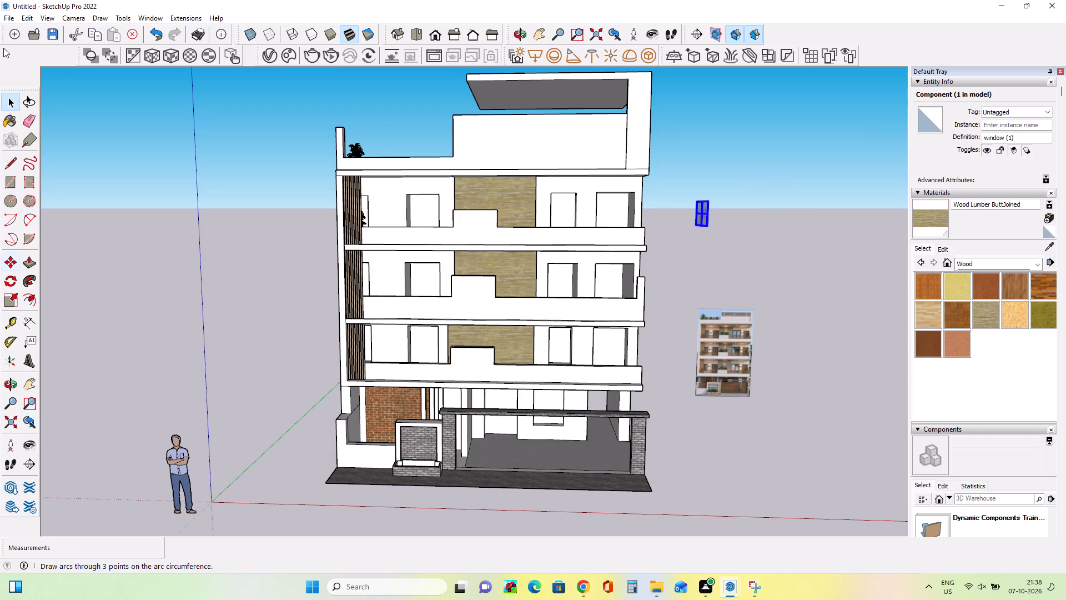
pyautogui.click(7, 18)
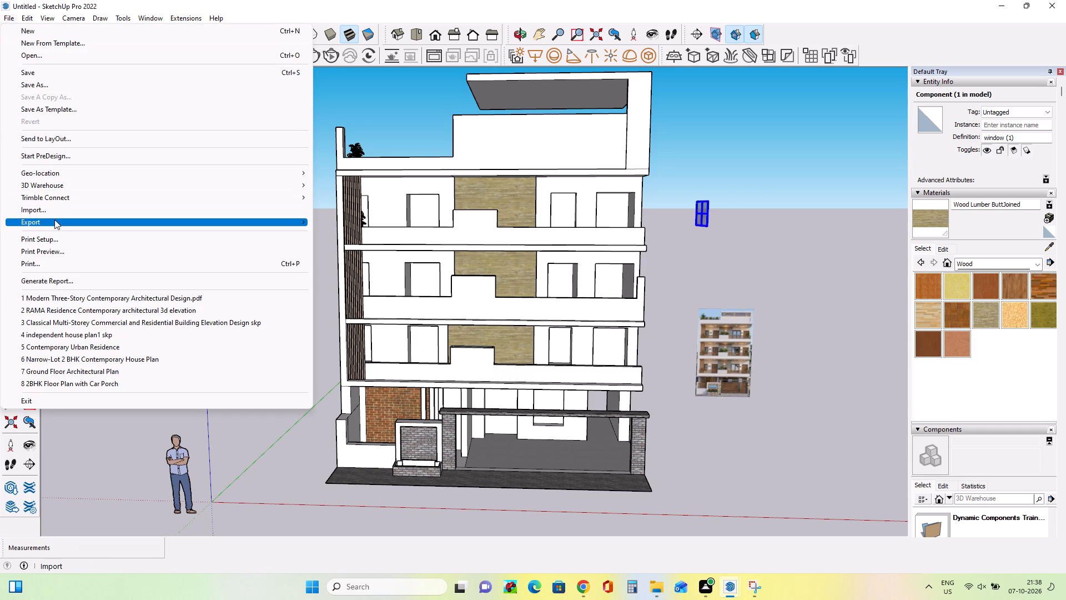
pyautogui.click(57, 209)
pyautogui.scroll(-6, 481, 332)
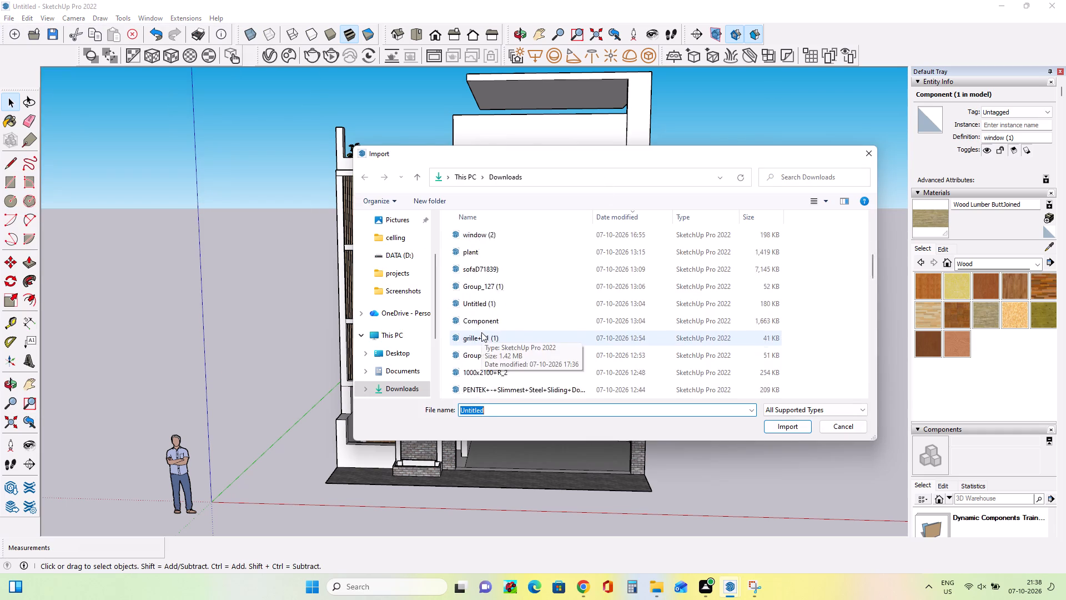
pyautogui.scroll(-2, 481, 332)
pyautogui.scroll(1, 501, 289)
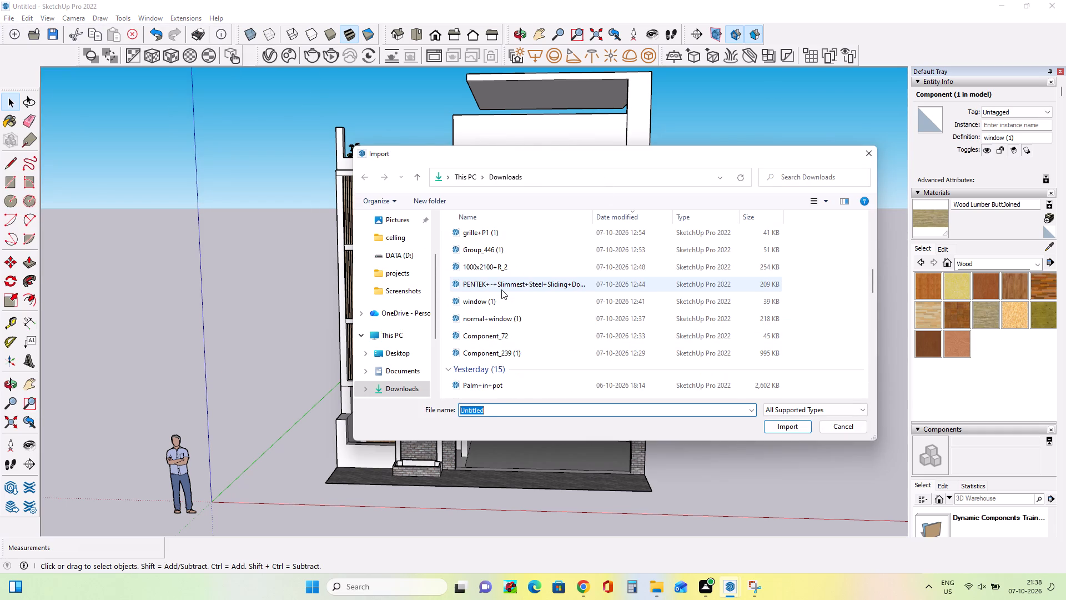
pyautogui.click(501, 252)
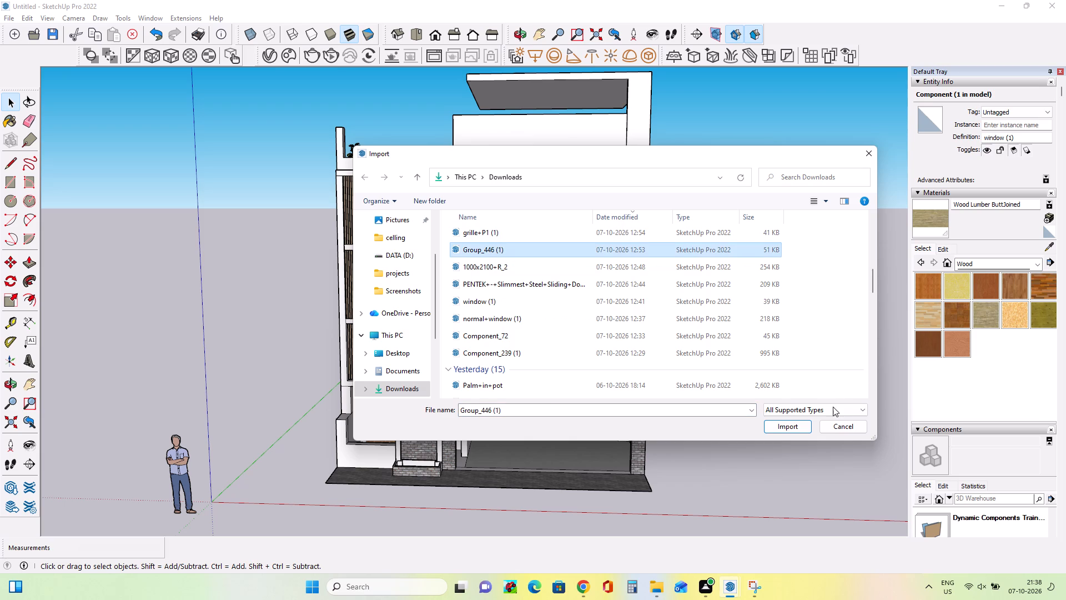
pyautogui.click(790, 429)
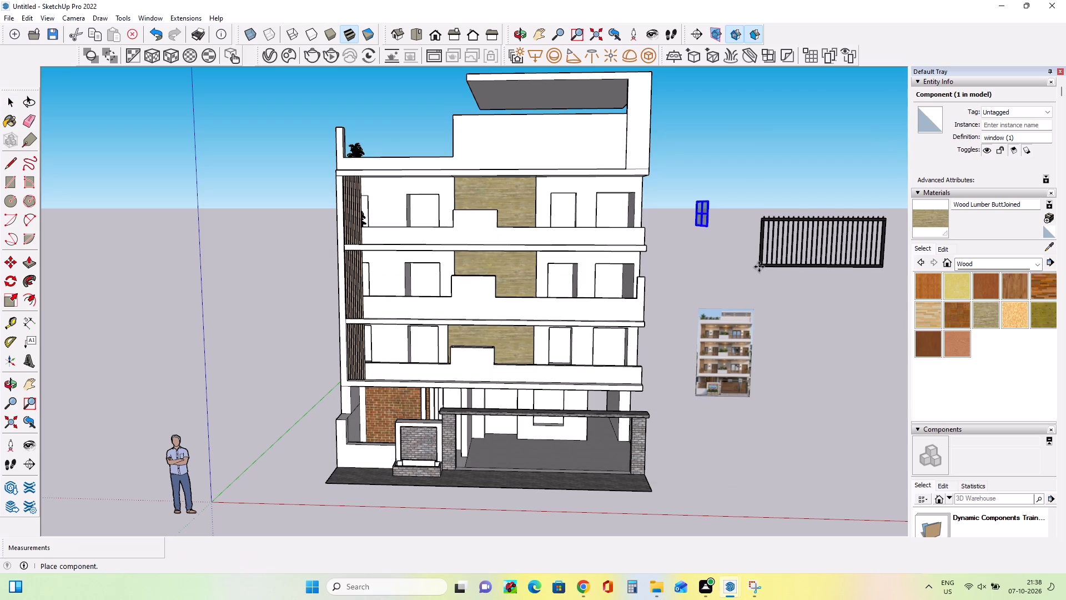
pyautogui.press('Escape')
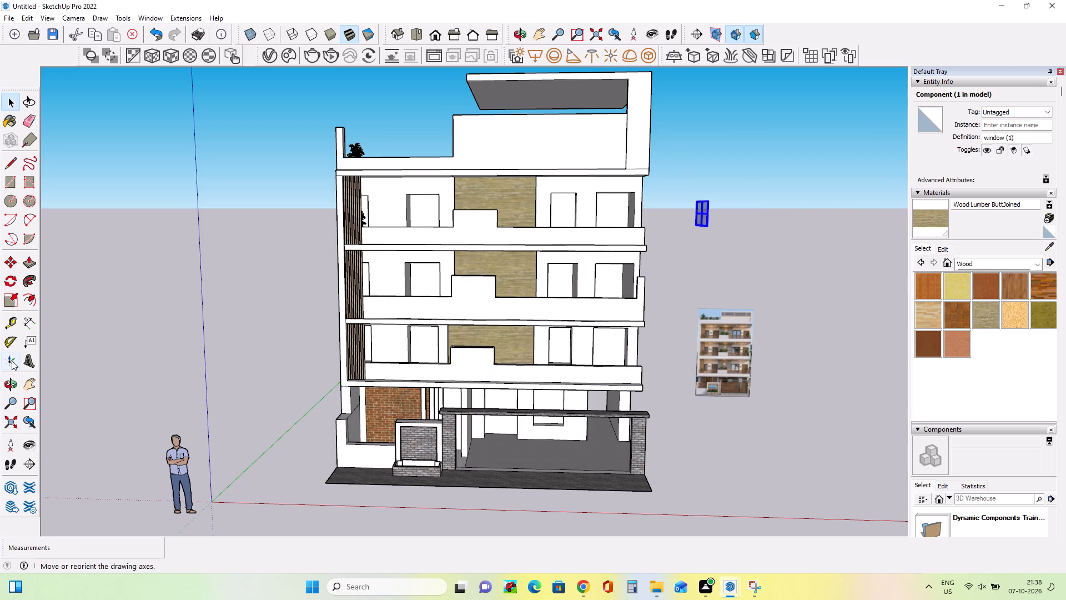
# Rotate the imported four-pane window 90° about the vertical axis to face the same way as the facade.
pyautogui.click(12, 267)
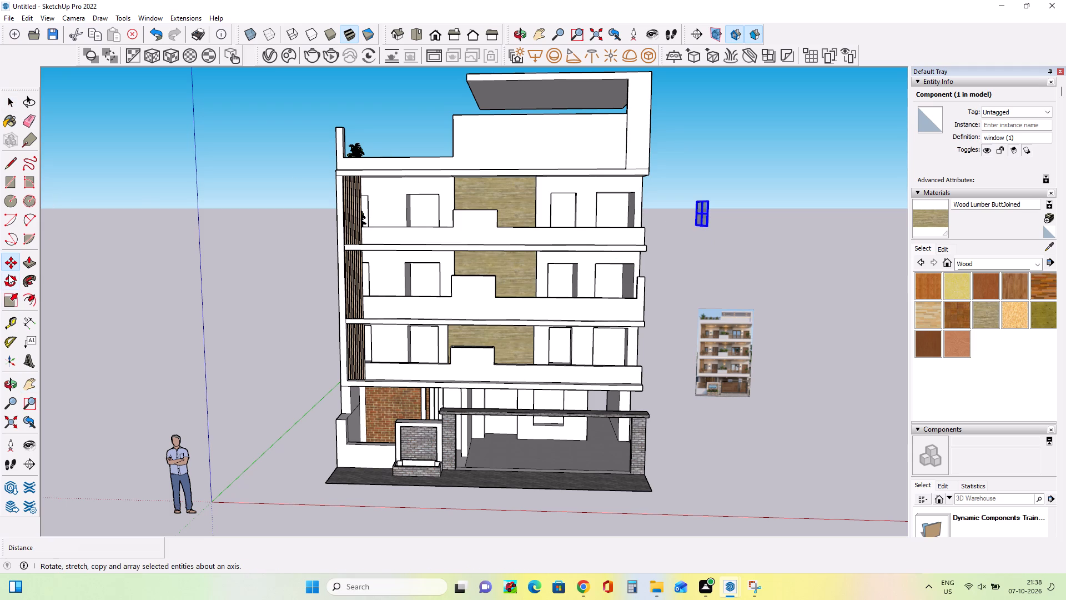
pyautogui.click(9, 277)
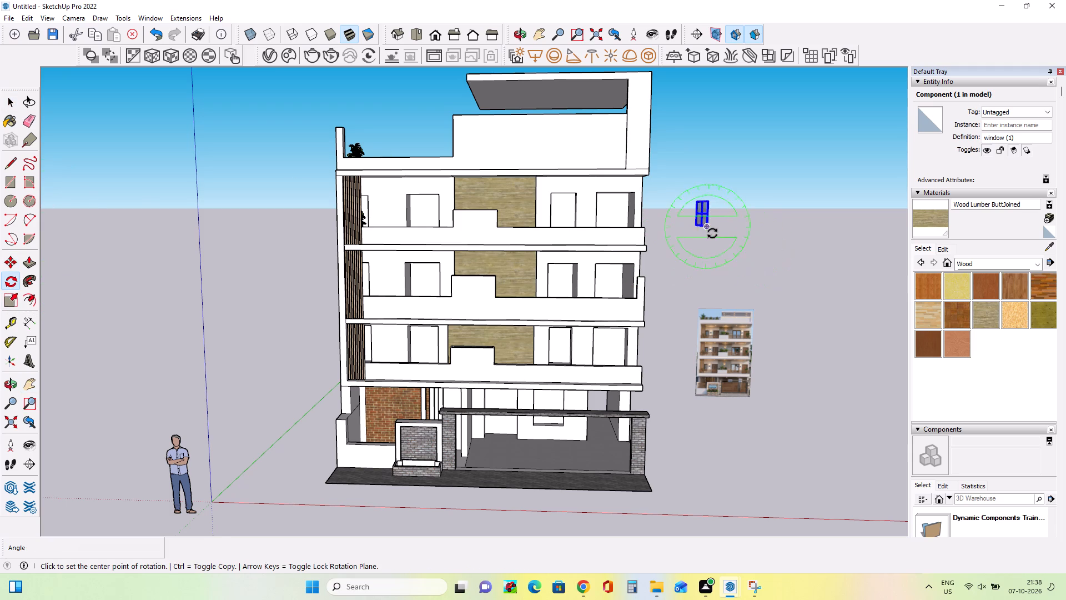
pyautogui.moveTo(732, 242); pyautogui.dragTo(740, 403, button='middle')
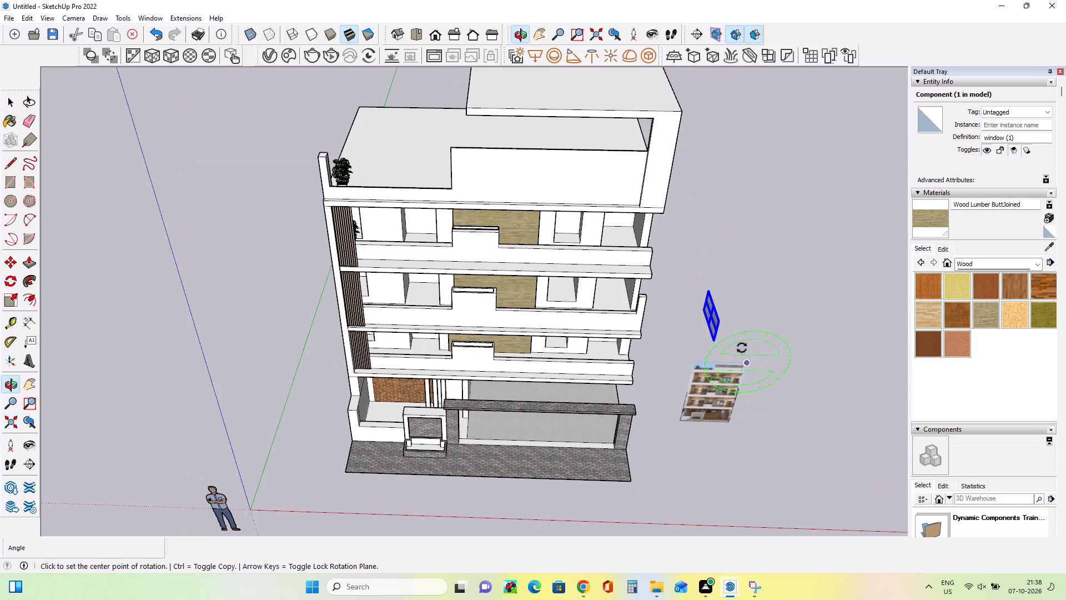
pyautogui.click(741, 344)
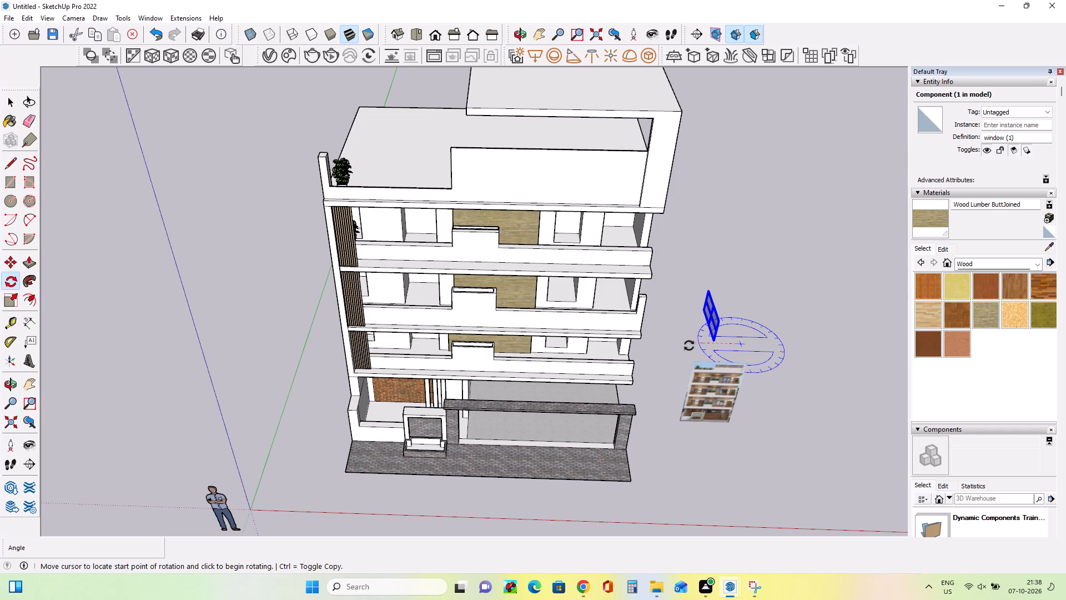
pyautogui.click(689, 346)
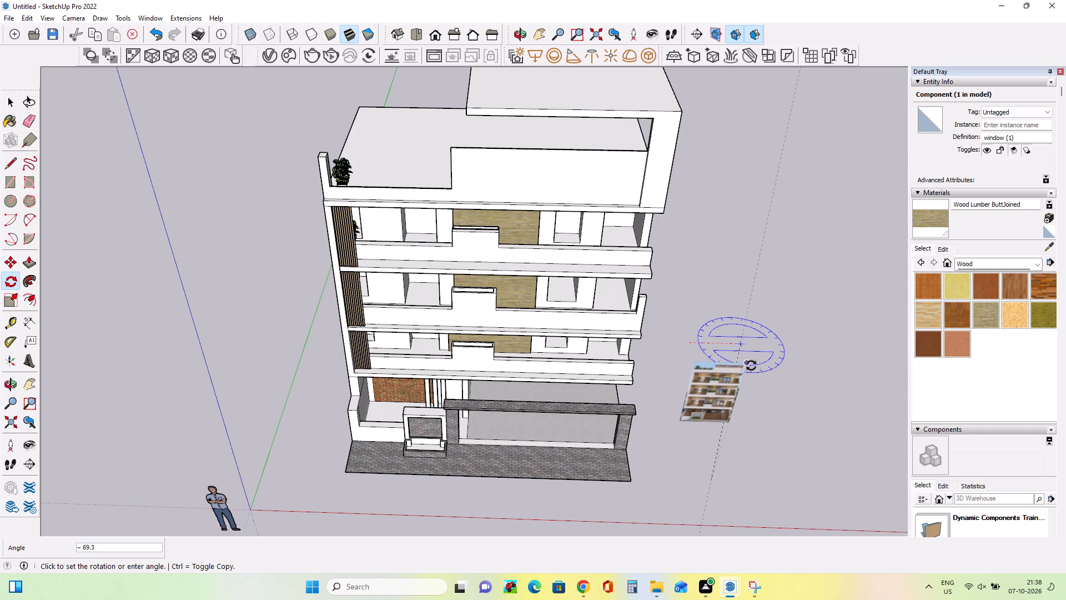
pyautogui.scroll(-13, 751, 363)
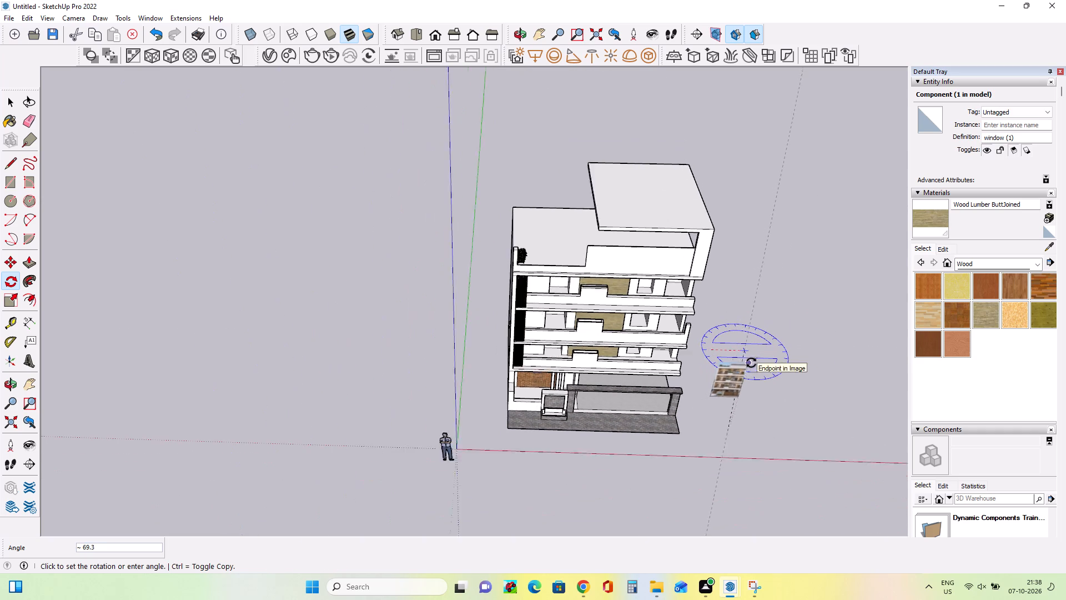
pyautogui.click(756, 371)
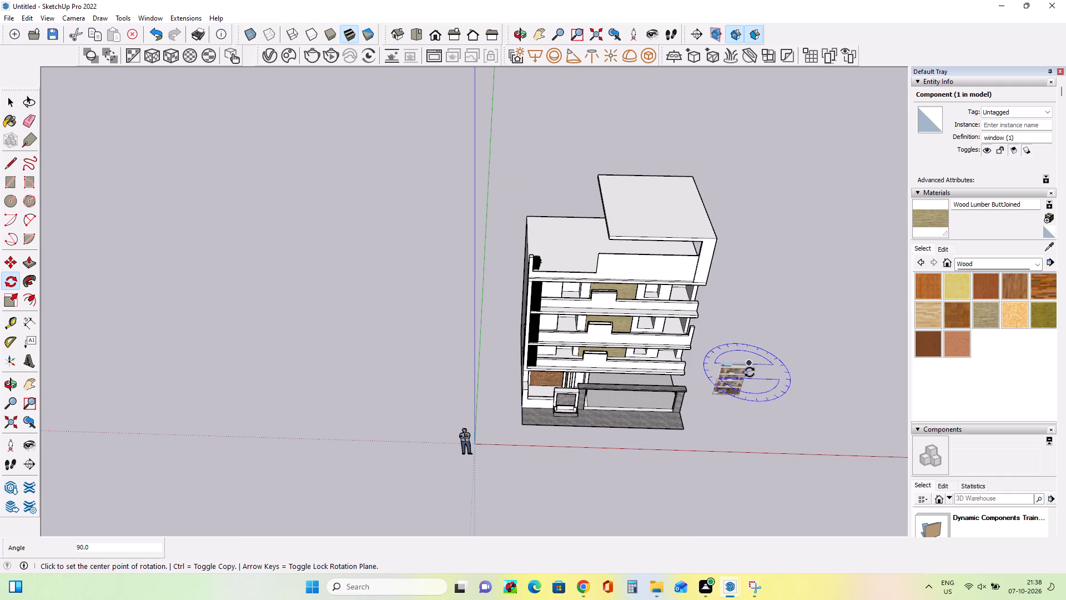
pyautogui.scroll(-12, 749, 372)
pyautogui.moveTo(859, 362); pyautogui.dragTo(837, 278, button='middle')
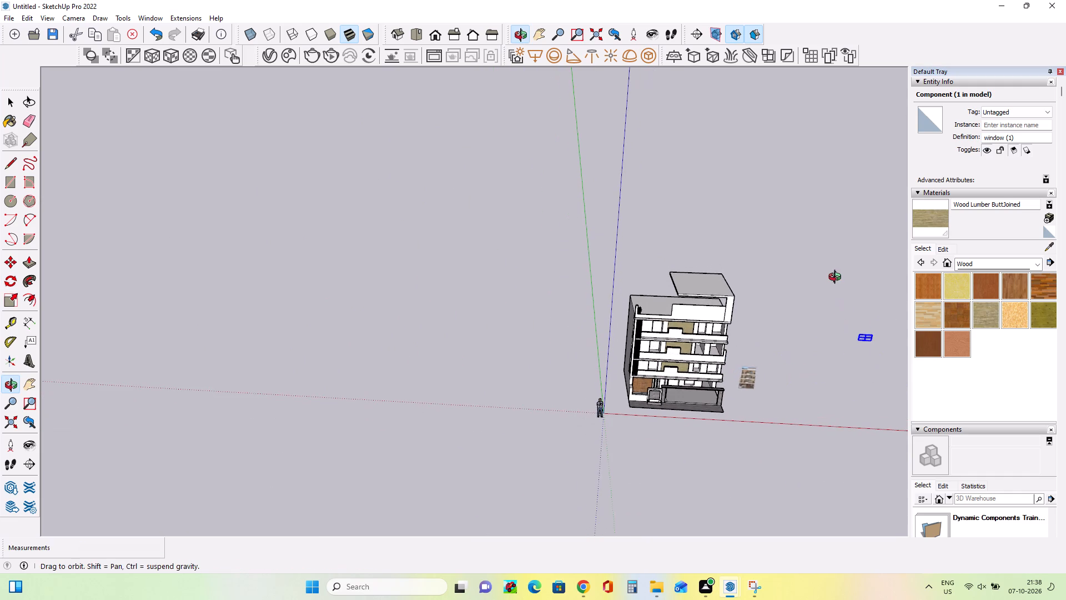
pyautogui.moveTo(837, 278); pyautogui.dragTo(837, 276, button='middle')
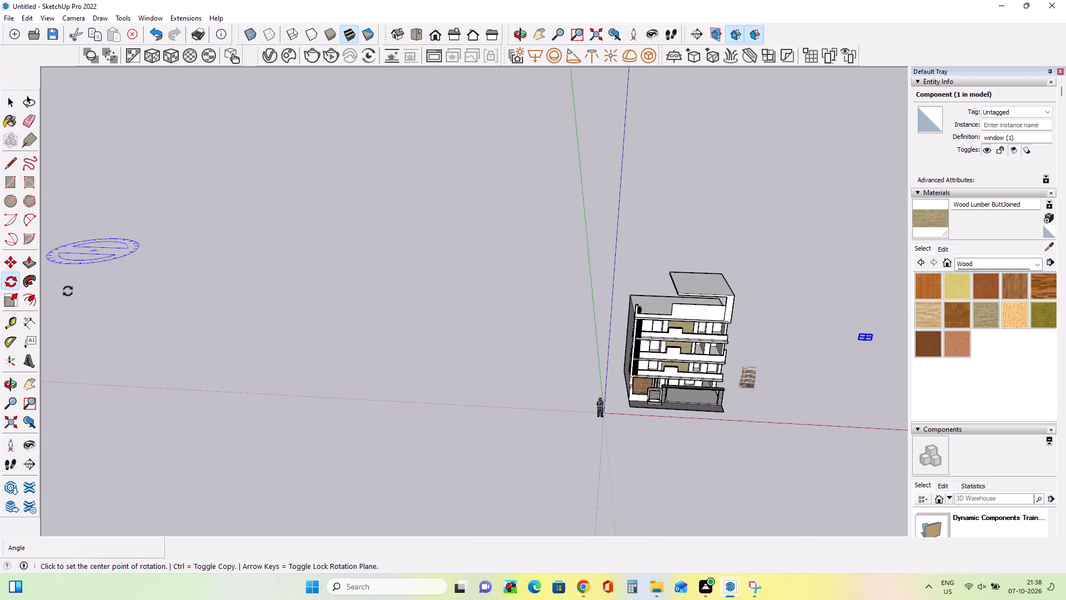
# Move the rotated window about 73' 9" across to the facade, beside the slatted panel at the plant-side end.
pyautogui.click(11, 262)
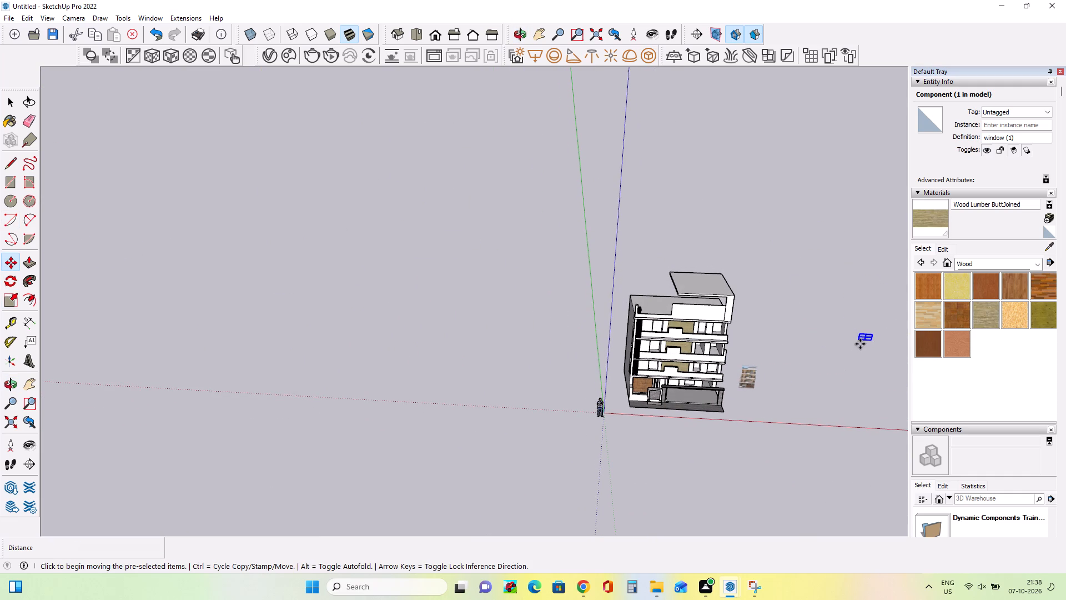
pyautogui.click(860, 344)
pyautogui.scroll(2, 663, 318)
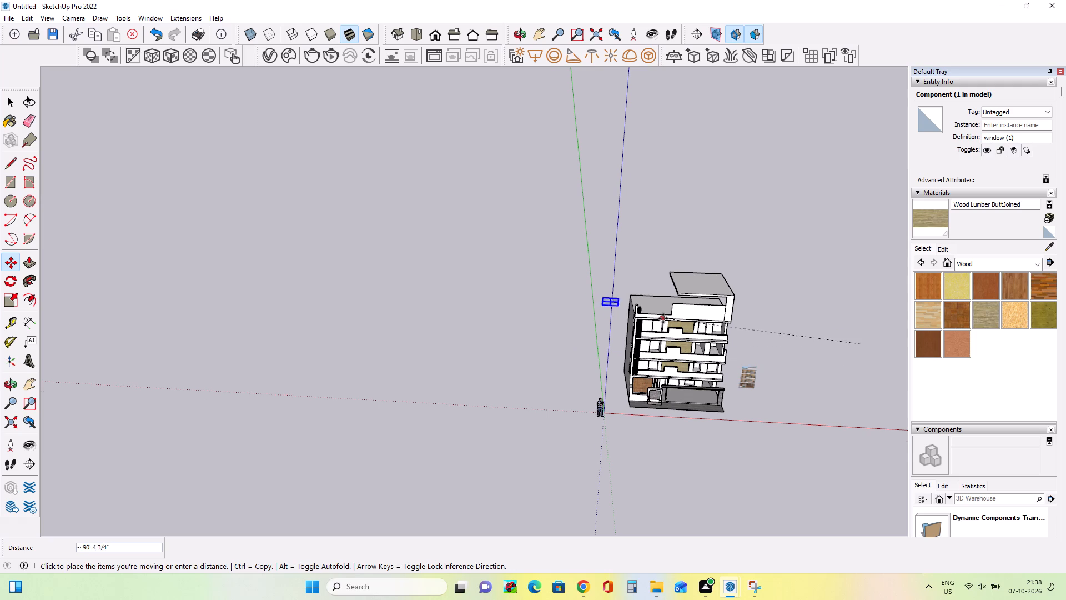
pyautogui.scroll(14, 663, 318)
pyautogui.moveTo(636, 312); pyautogui.dragTo(602, 268, button='middle')
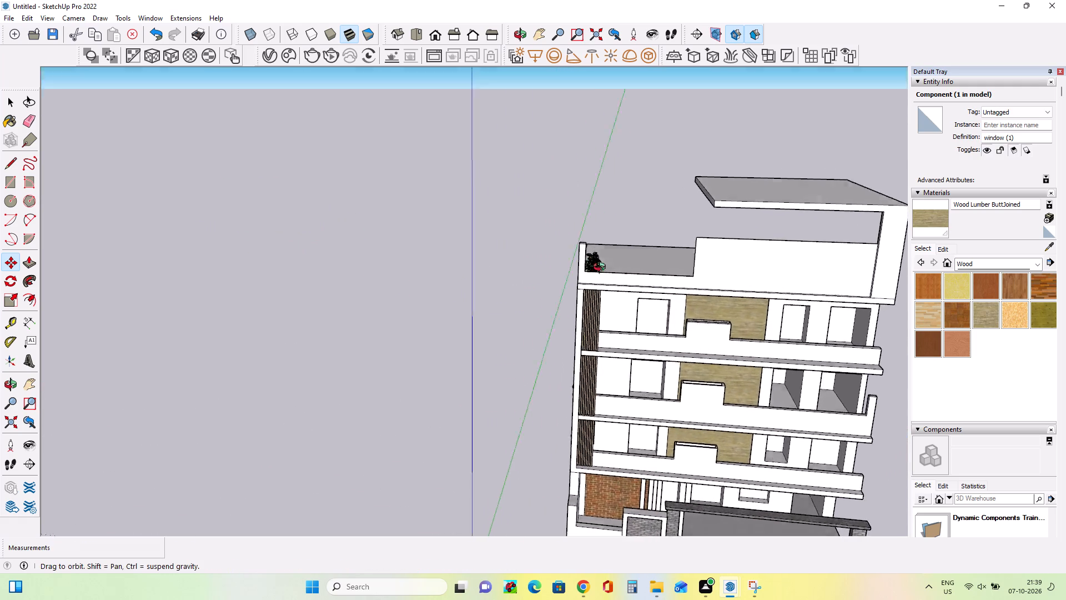
pyautogui.moveTo(602, 268); pyautogui.dragTo(595, 256, button='middle')
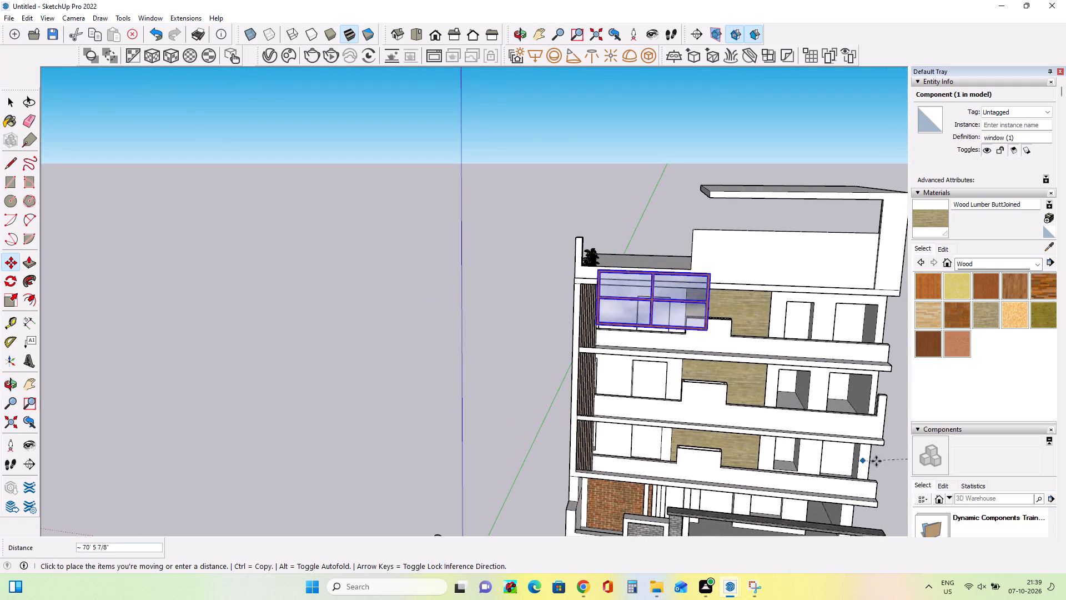
pyautogui.click(815, 469)
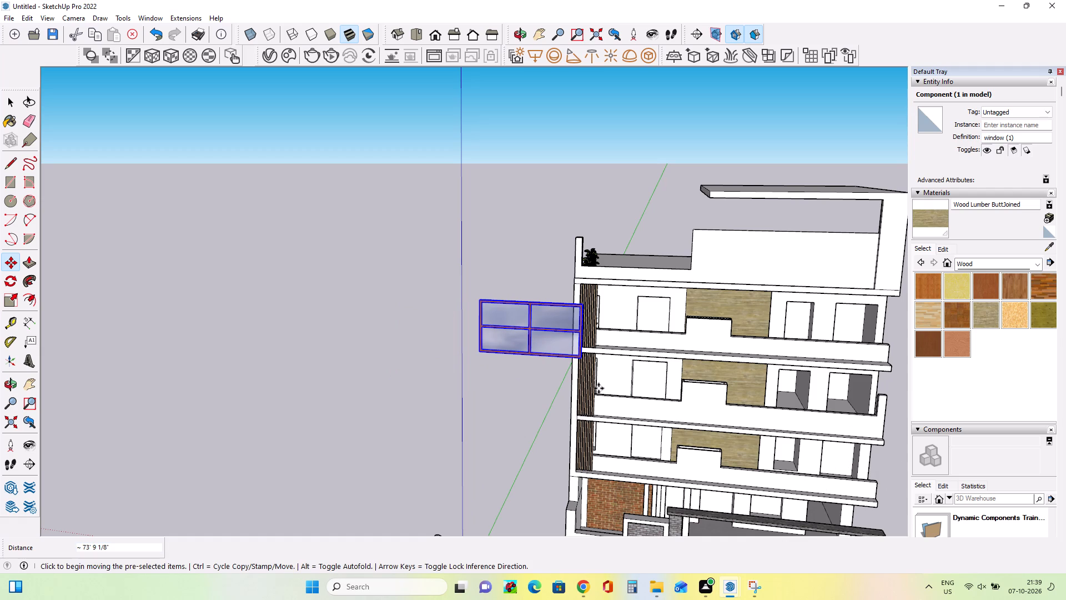
# Move the window by its lower corner into the lowest balcony storey's opening beside the wood wall, about 51' 8" away.
pyautogui.click(579, 354)
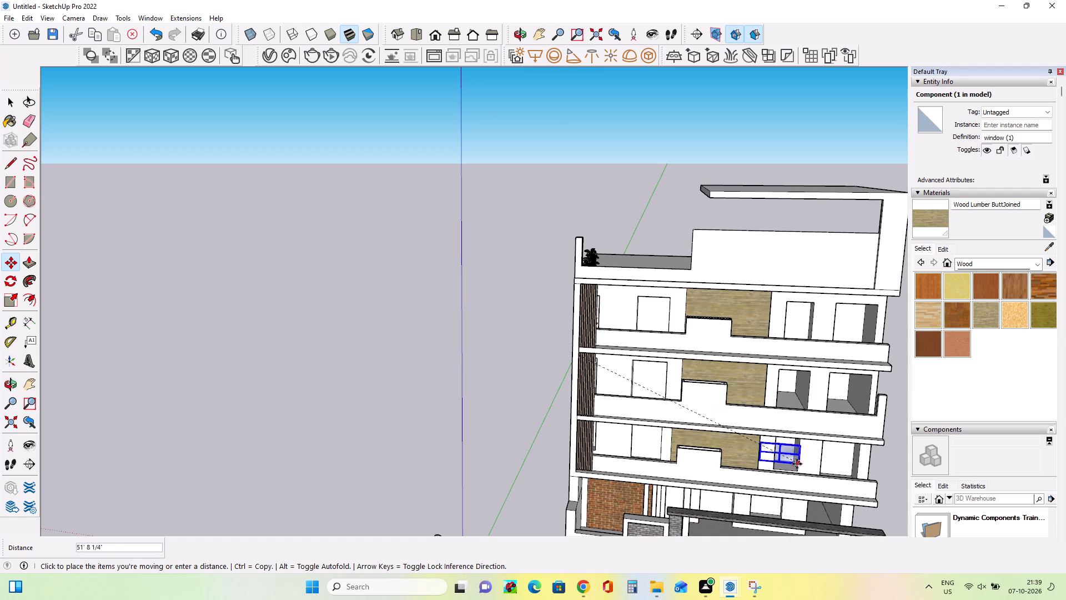
pyautogui.click(797, 465)
pyautogui.scroll(13, 804, 455)
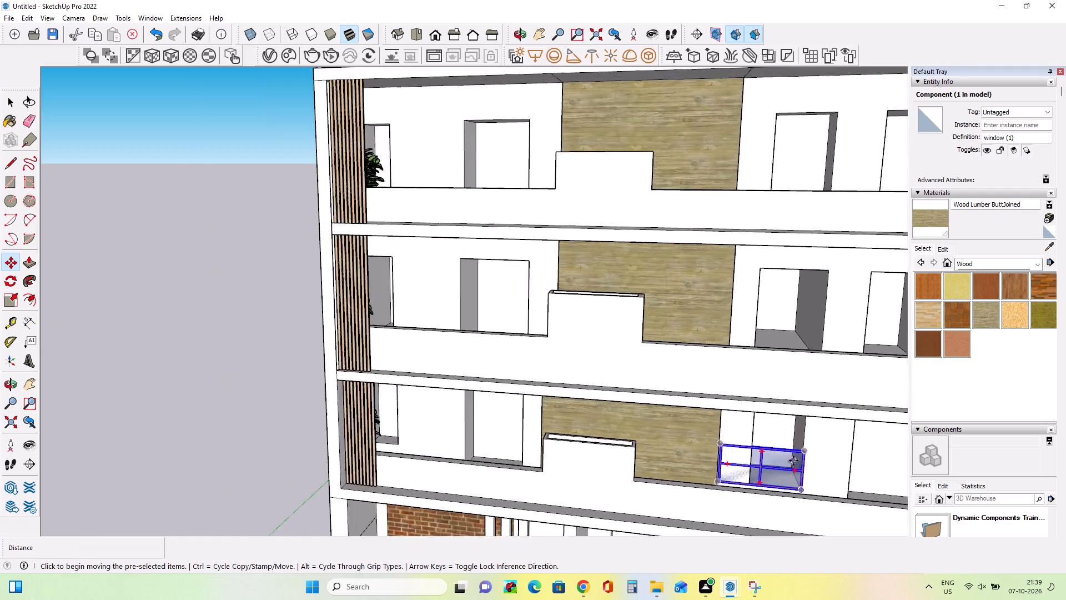
pyautogui.scroll(2, 793, 461)
pyautogui.moveTo(804, 468); pyautogui.dragTo(755, 453, button='middle')
pyautogui.moveTo(797, 486); pyautogui.dragTo(816, 546, button='middle')
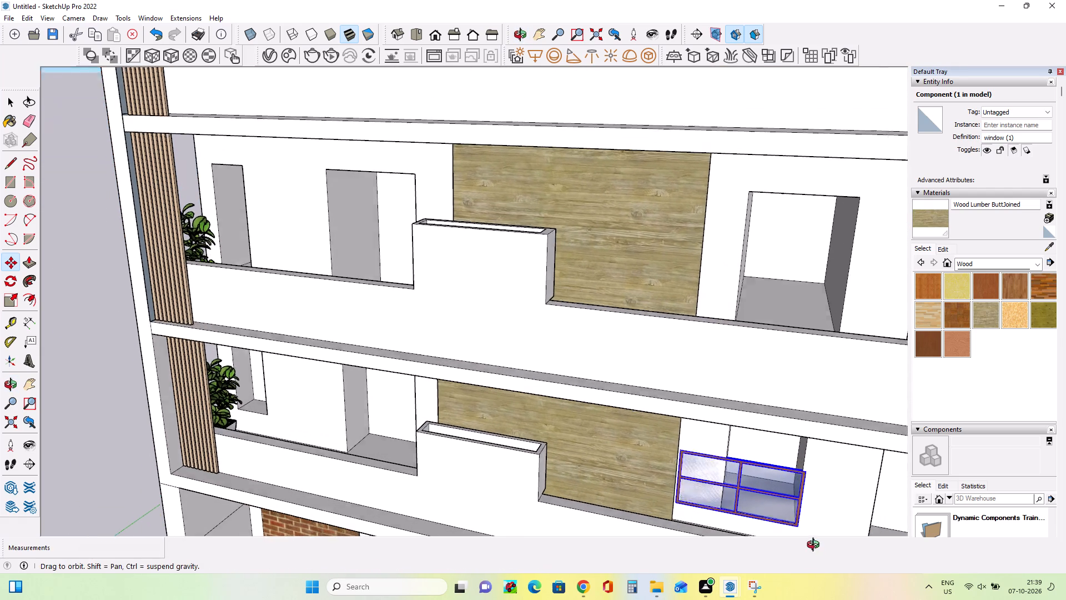
pyautogui.moveTo(816, 546); pyautogui.dragTo(818, 551, button='middle')
pyautogui.moveTo(730, 491); pyautogui.dragTo(725, 472, button='middle')
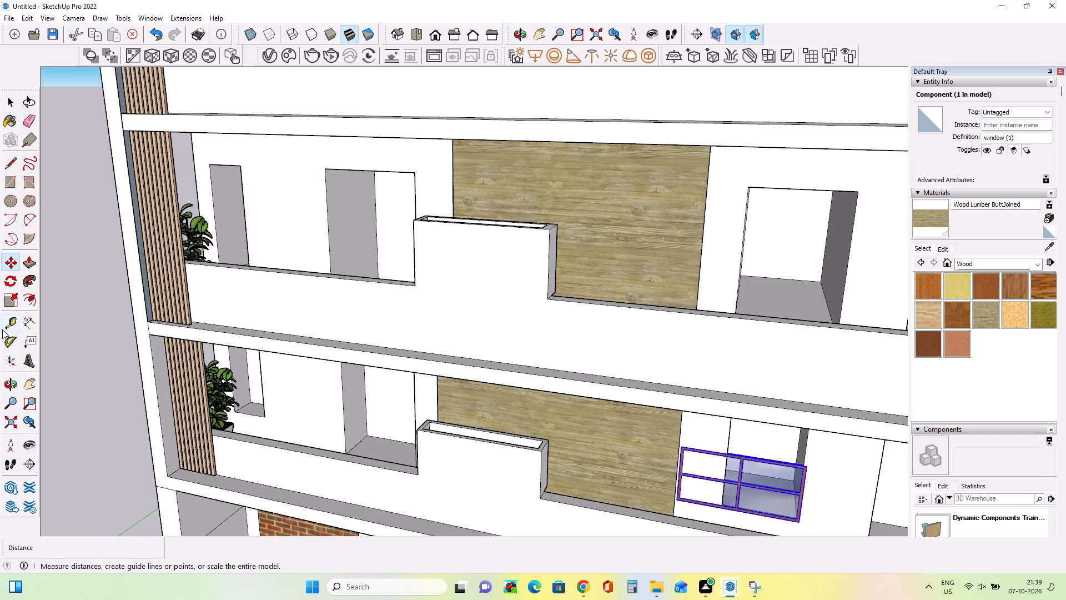
# Scale the window's width down from its wood-wall side to match the width of the opening.
pyautogui.click(13, 302)
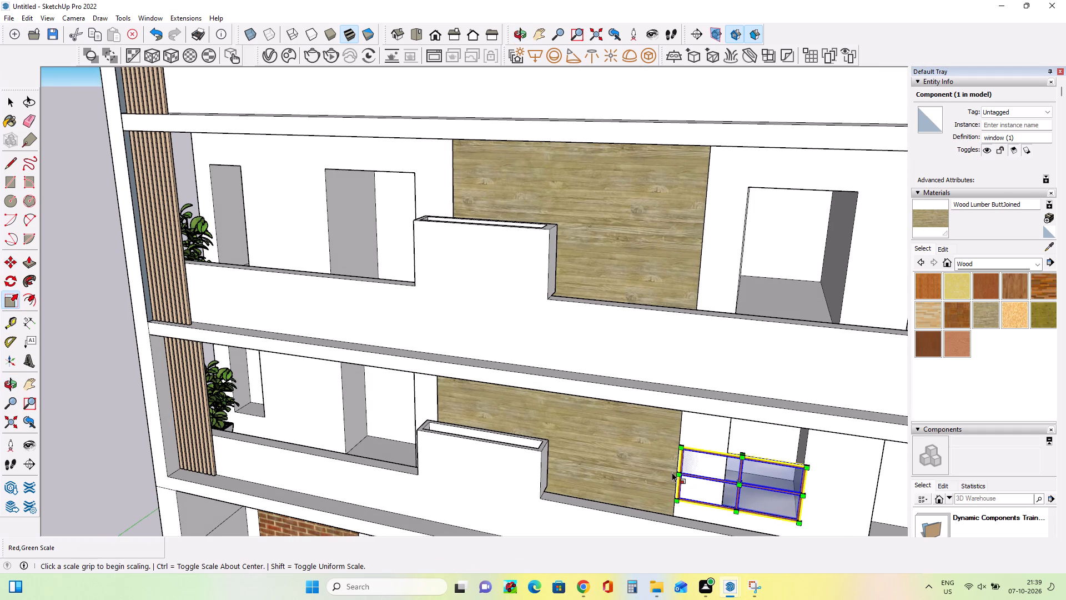
pyautogui.click(675, 472)
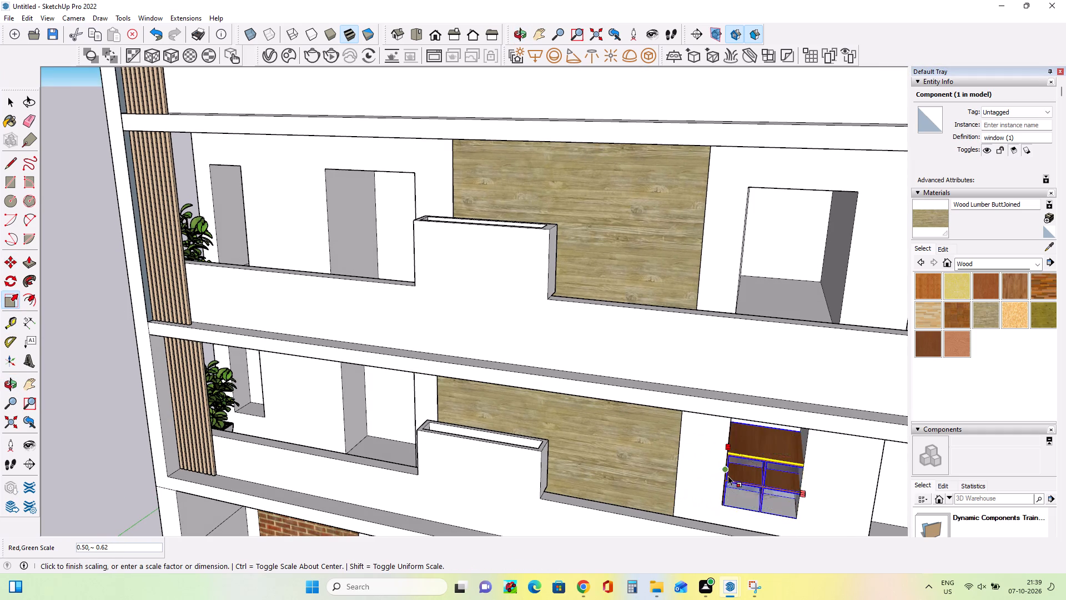
pyautogui.click(727, 476)
pyautogui.moveTo(776, 447); pyautogui.dragTo(775, 482, button='middle')
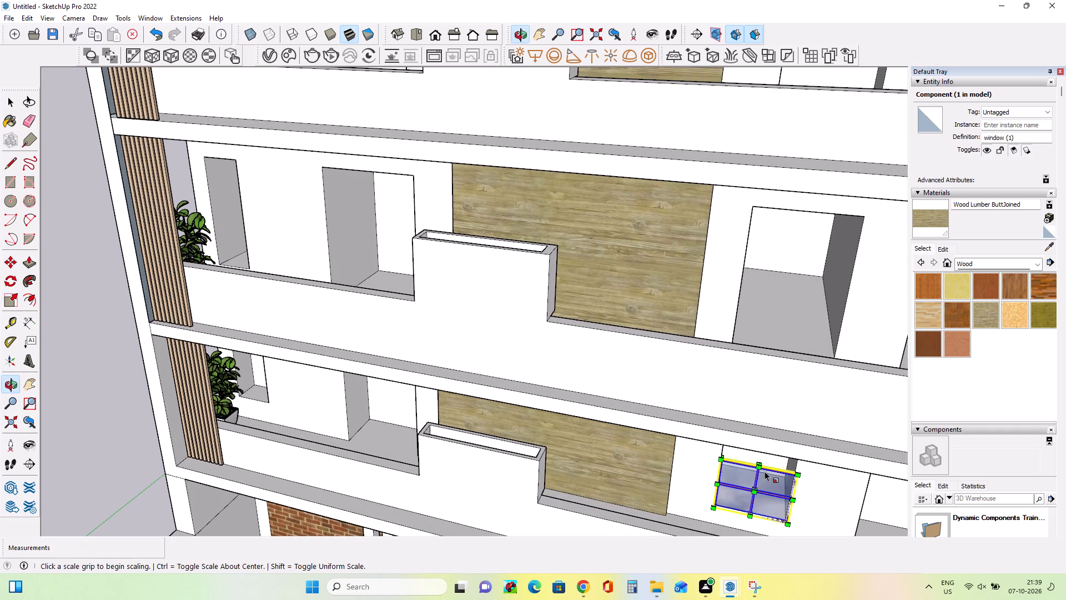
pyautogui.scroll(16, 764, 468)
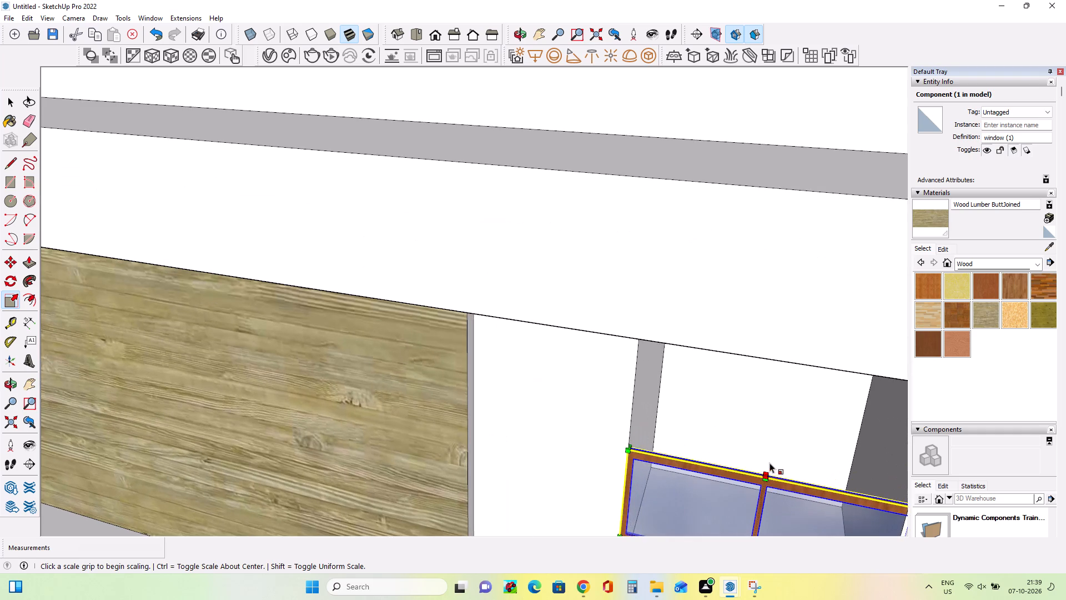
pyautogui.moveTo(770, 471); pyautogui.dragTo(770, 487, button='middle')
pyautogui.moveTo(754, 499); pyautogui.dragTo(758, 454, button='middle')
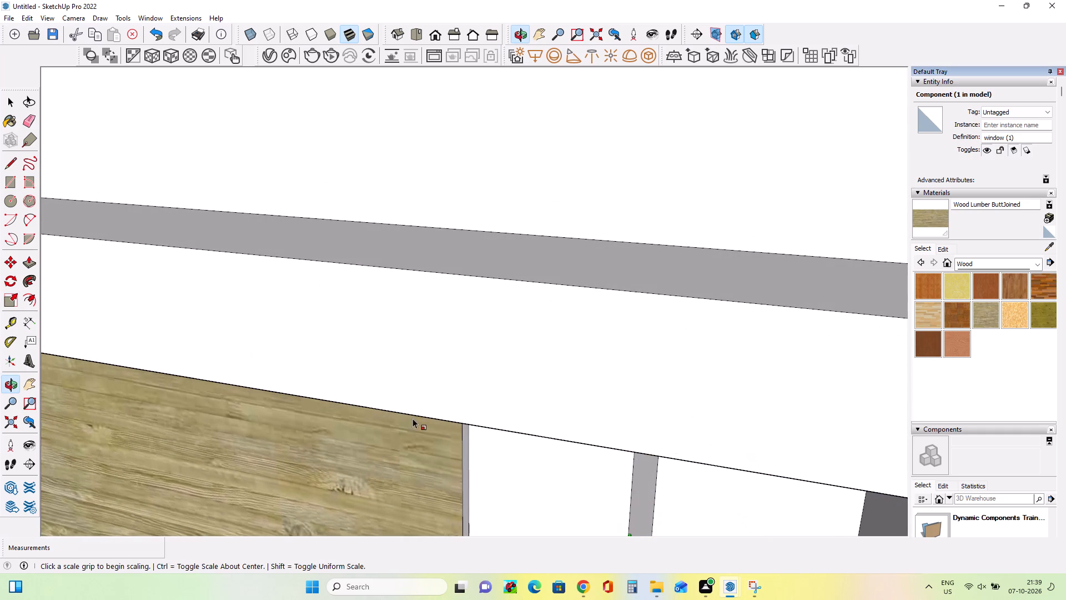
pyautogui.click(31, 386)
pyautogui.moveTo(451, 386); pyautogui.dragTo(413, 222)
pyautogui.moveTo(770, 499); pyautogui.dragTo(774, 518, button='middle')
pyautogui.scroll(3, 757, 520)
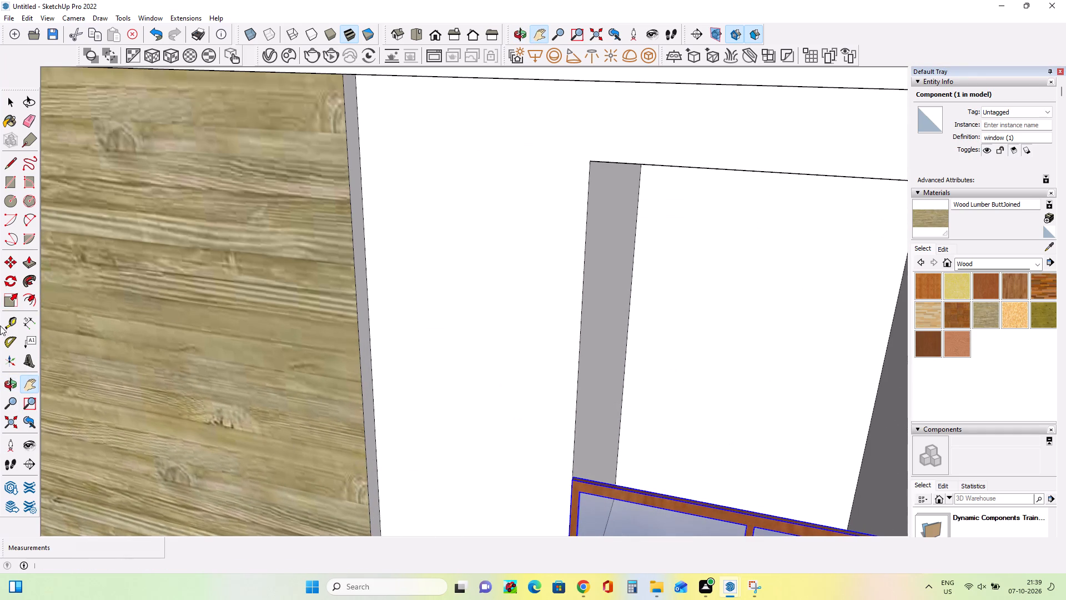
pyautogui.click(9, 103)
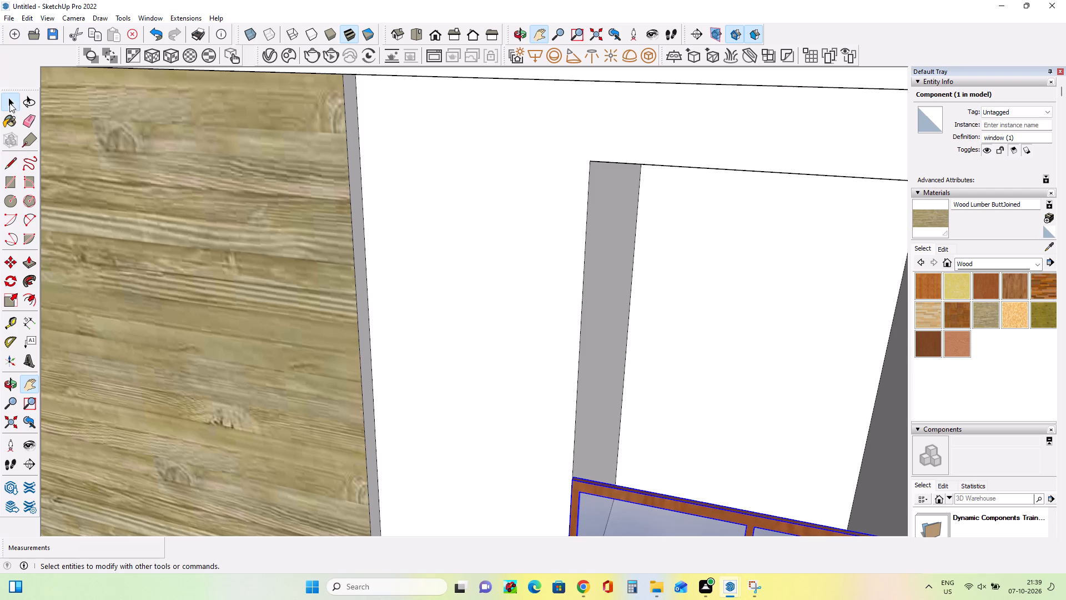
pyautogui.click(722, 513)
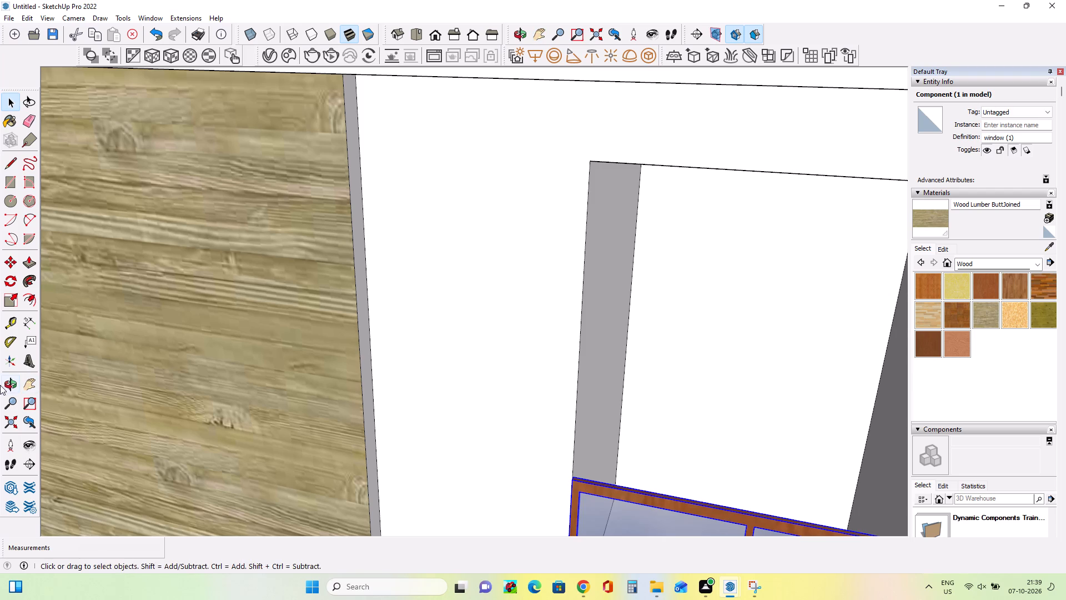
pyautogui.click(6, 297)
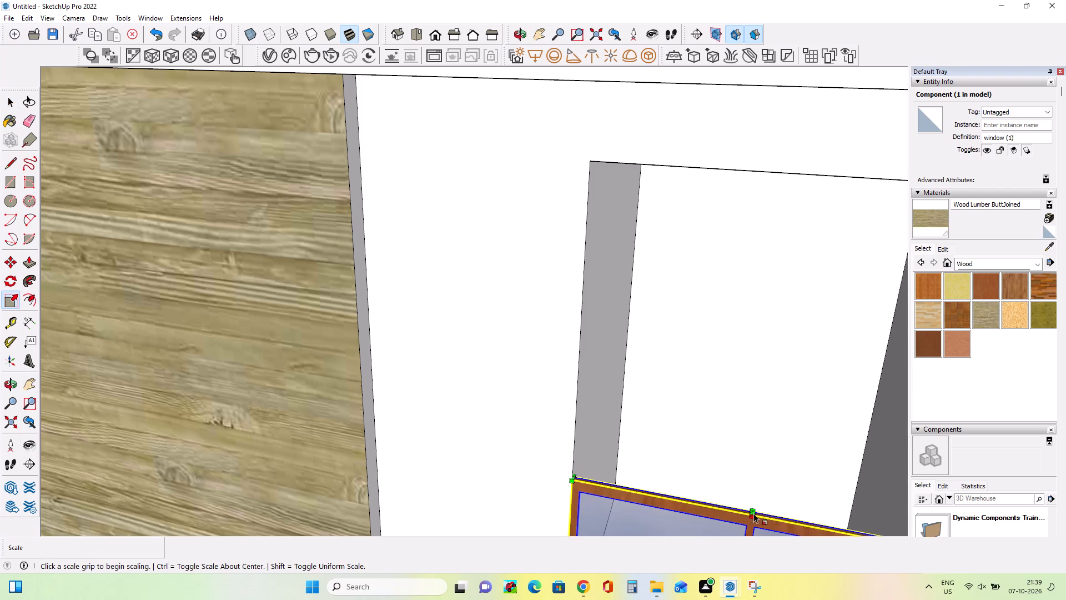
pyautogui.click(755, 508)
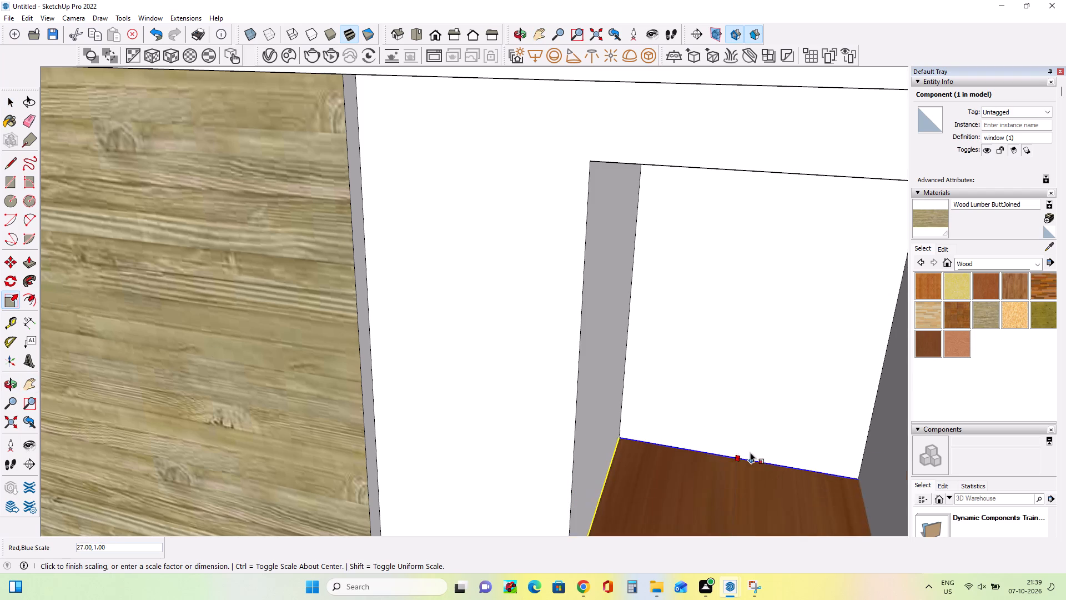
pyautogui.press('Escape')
# Scale the window's height up by about 2.12 to reach the top of the opening beside the wood wall.
pyautogui.moveTo(769, 501); pyautogui.dragTo(769, 502, button='middle')
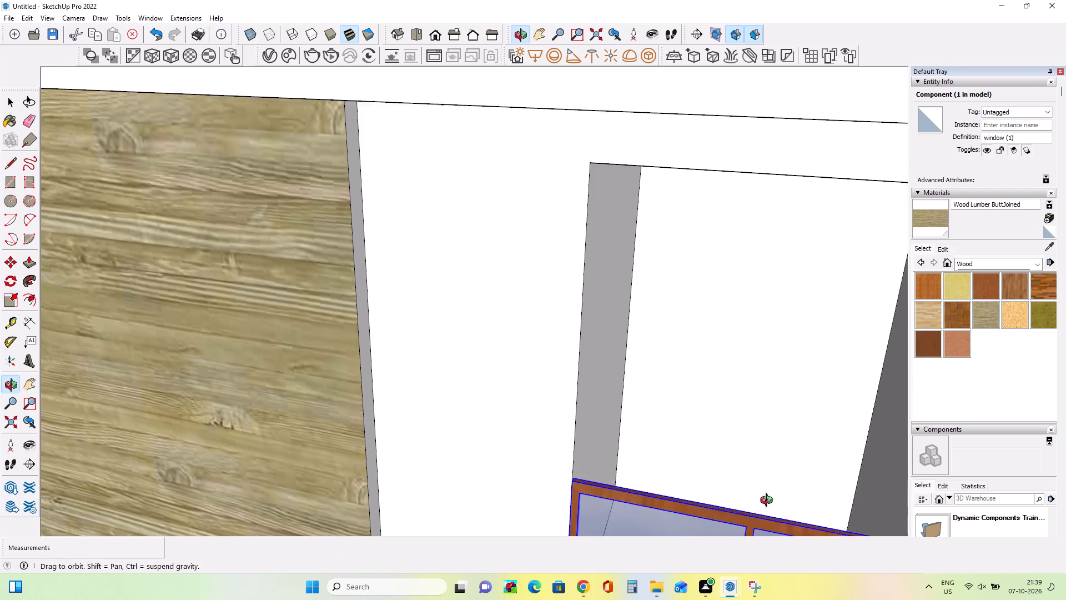
pyautogui.moveTo(769, 502); pyautogui.dragTo(761, 467, button='middle')
pyautogui.scroll(3, 739, 428)
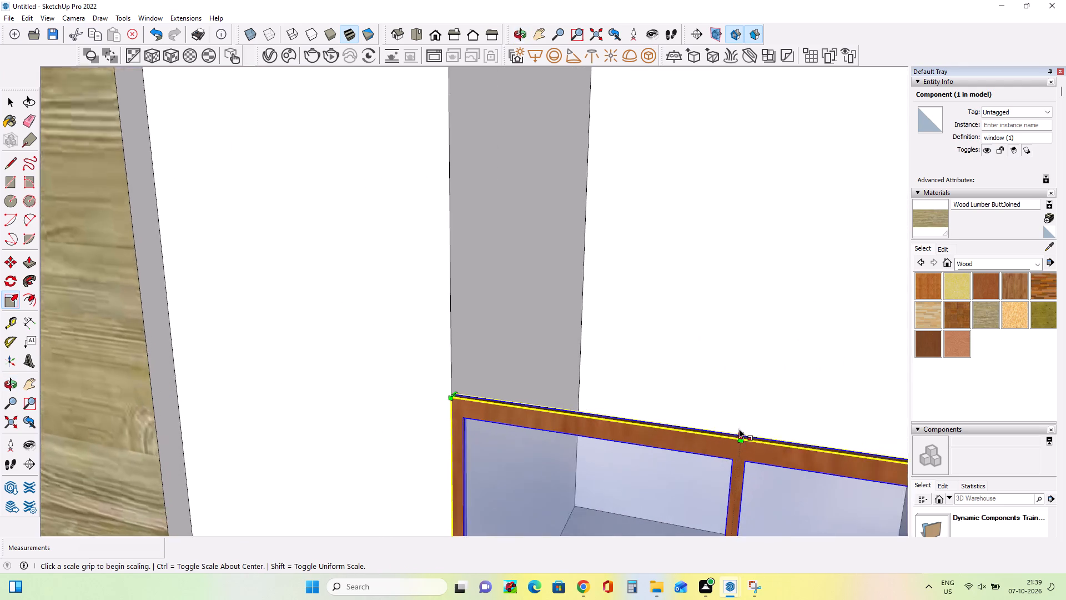
pyautogui.scroll(4, 740, 429)
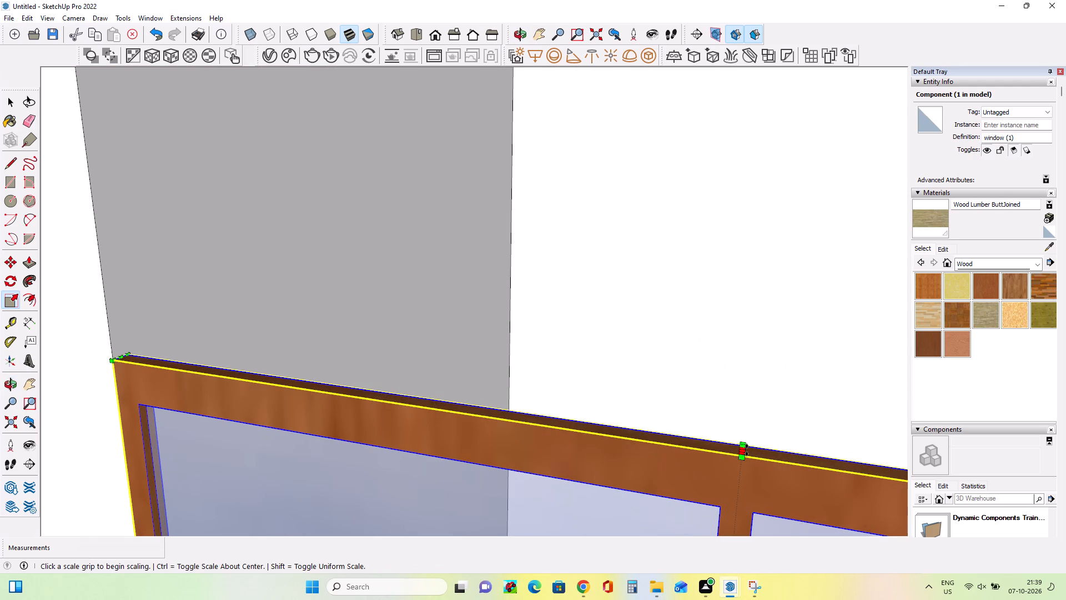
pyautogui.click(746, 451)
pyautogui.scroll(-5, 729, 389)
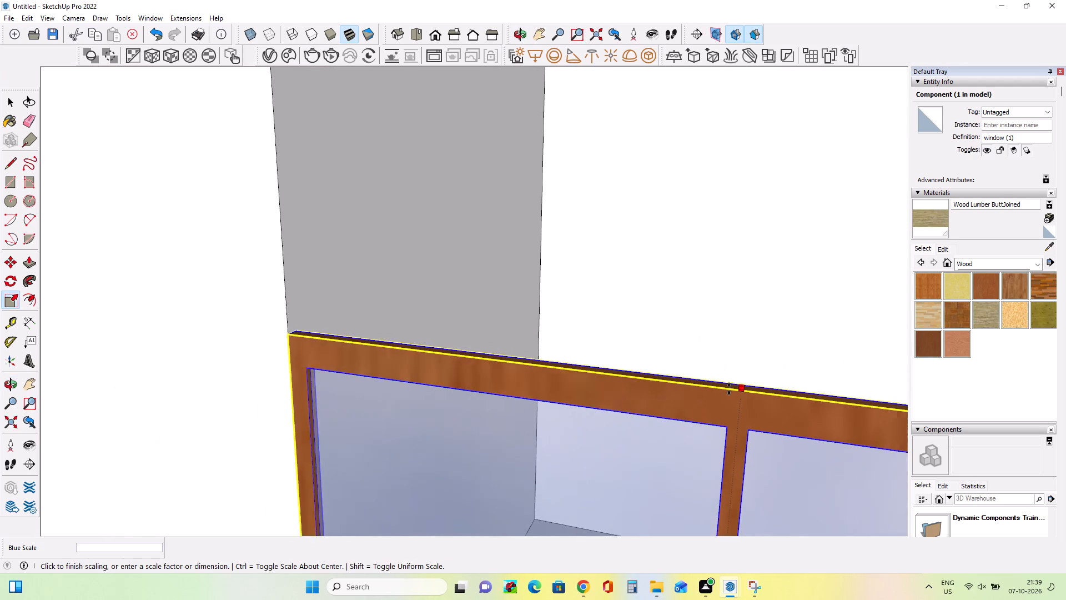
pyautogui.scroll(-8, 729, 389)
pyautogui.scroll(1, 728, 388)
pyautogui.scroll(-18, 728, 388)
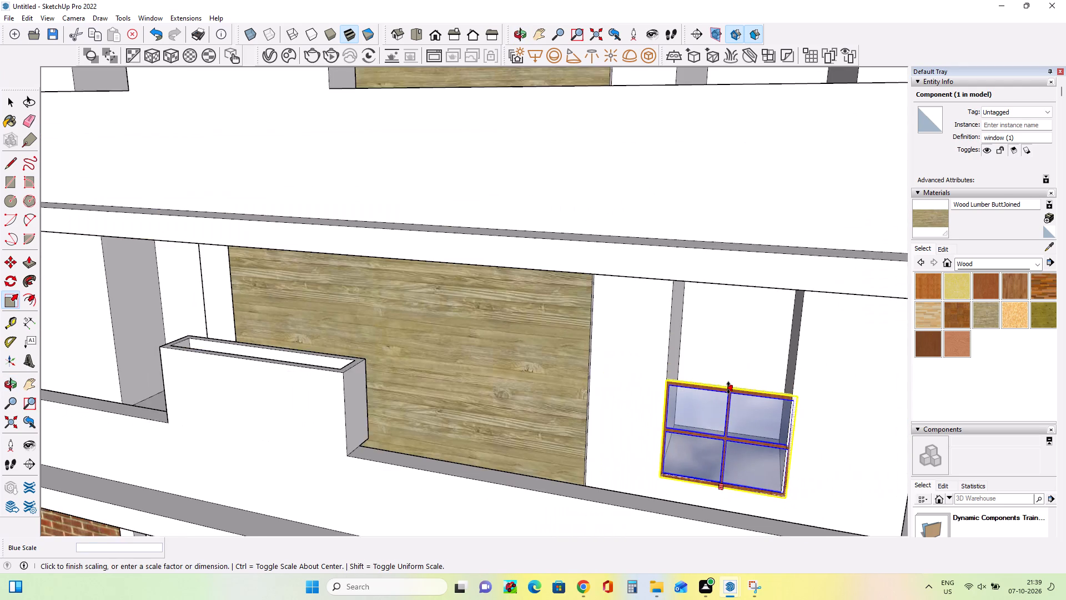
pyautogui.moveTo(726, 320); pyautogui.dragTo(731, 222, button='middle')
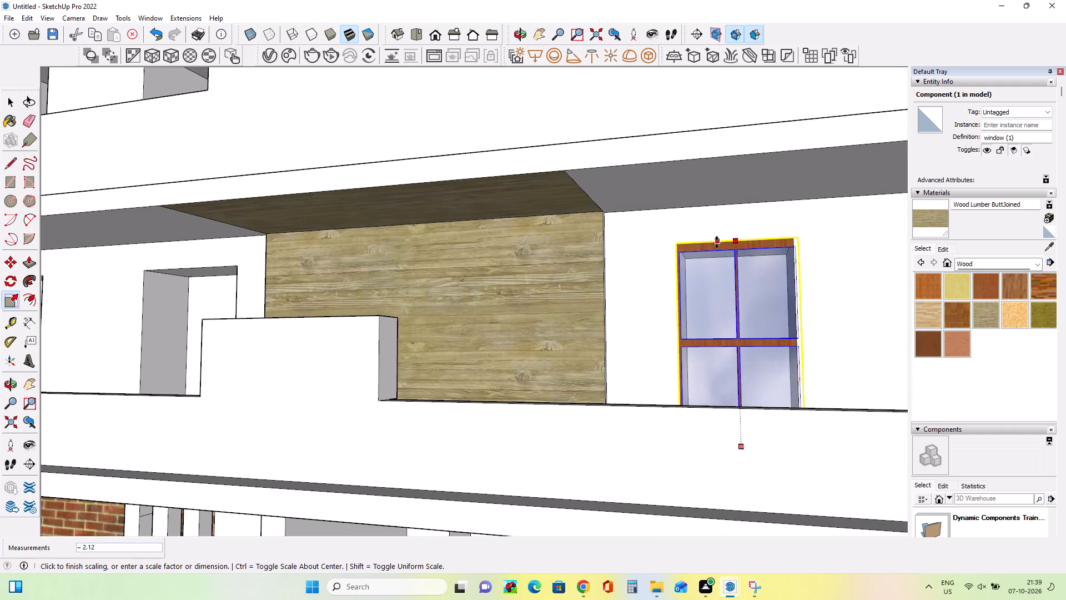
pyautogui.click(717, 243)
pyautogui.moveTo(743, 382); pyautogui.dragTo(781, 406, button='middle')
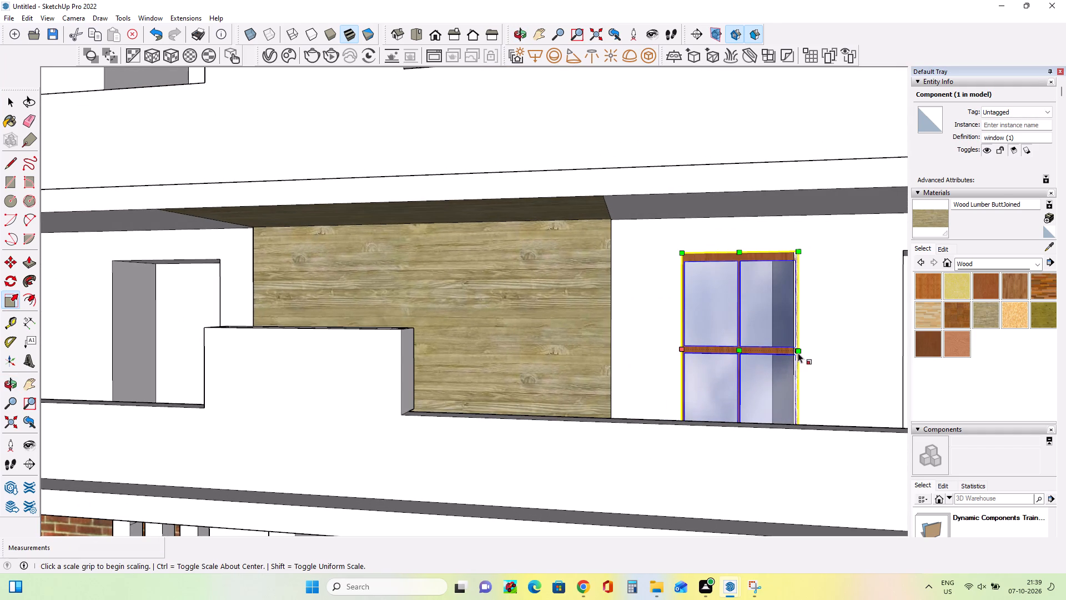
# Scale the window's width to about 0.96 from the side away from the wood wall to fit the lowest balcony storey's opening.
pyautogui.click(795, 348)
pyautogui.click(791, 348)
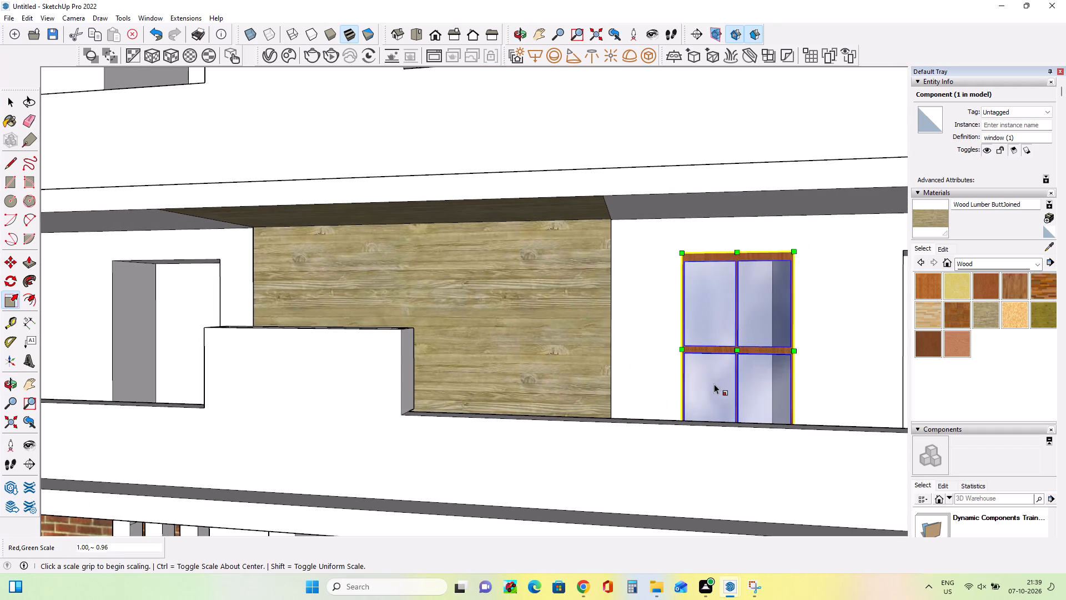
# Copy the window by its lower corner up about 5' 5" into the middle balcony storey's opening beside the wood wall.
pyautogui.scroll(-11, 714, 384)
pyautogui.moveTo(730, 434); pyautogui.dragTo(740, 496, button='middle')
pyautogui.moveTo(736, 489); pyautogui.dragTo(730, 474, button='middle')
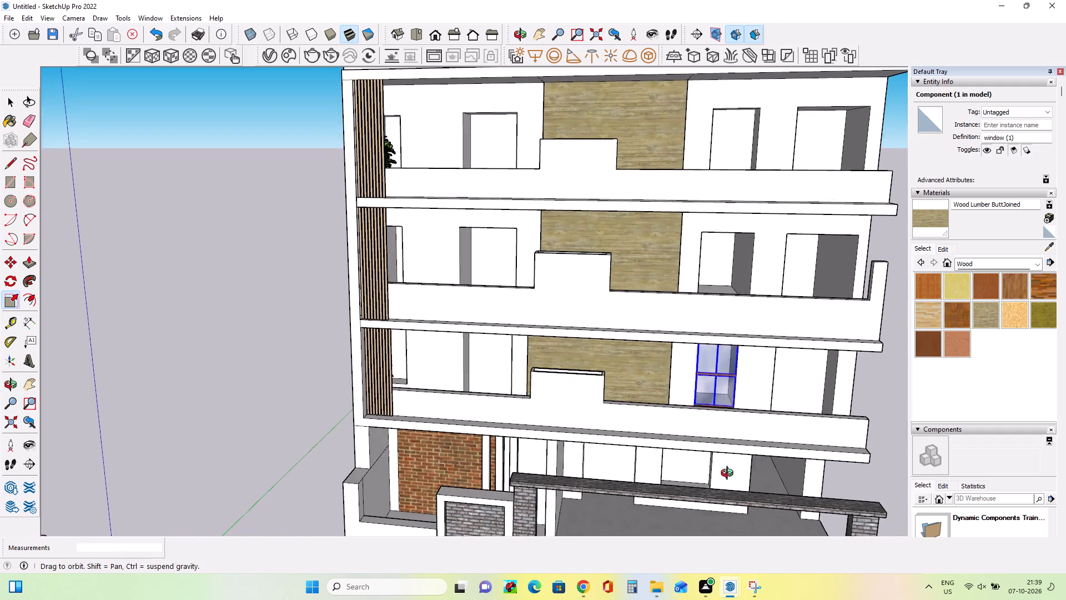
pyautogui.moveTo(730, 474); pyautogui.dragTo(728, 471, button='middle')
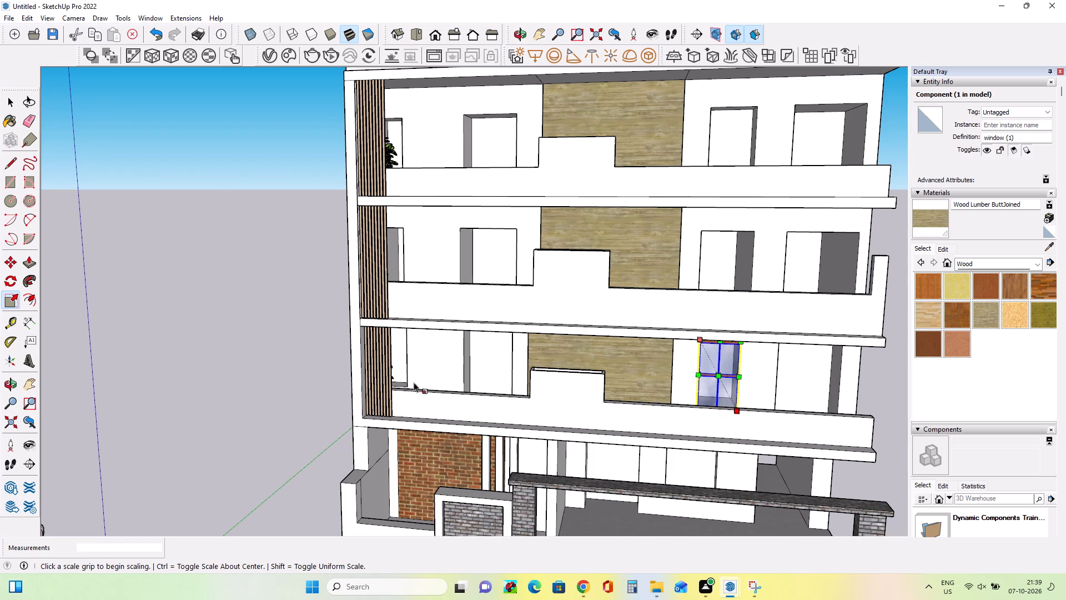
pyautogui.moveTo(748, 358); pyautogui.dragTo(762, 394, button='middle')
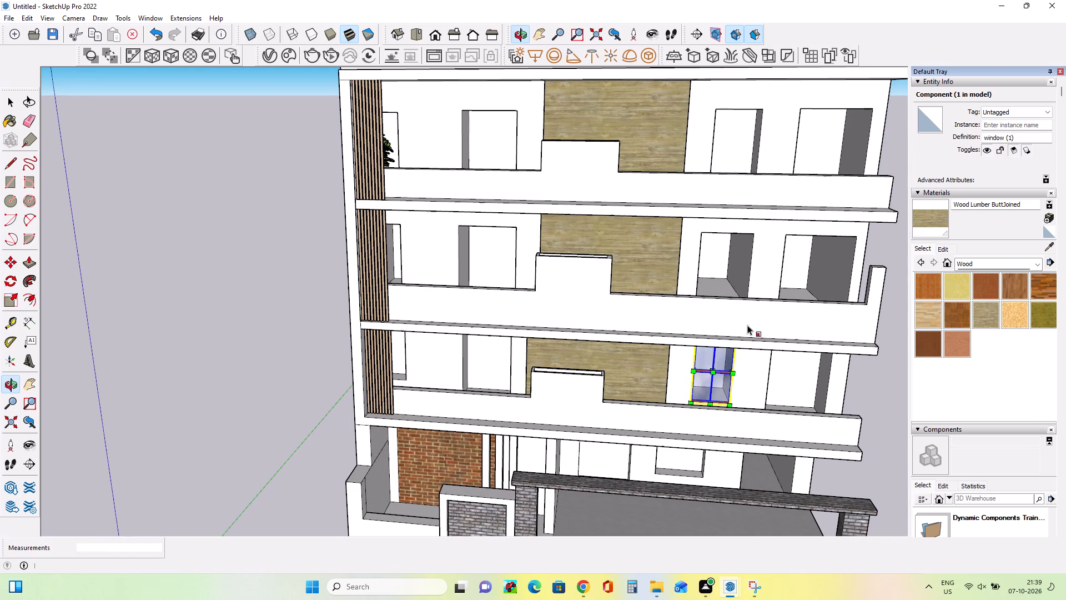
pyautogui.click(12, 264)
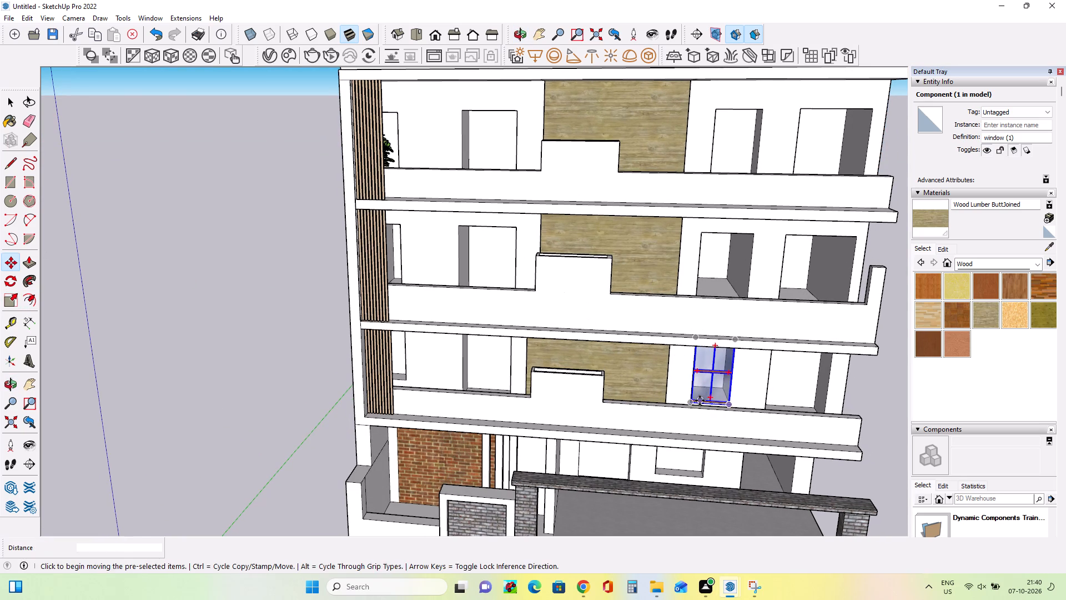
pyautogui.click(695, 400)
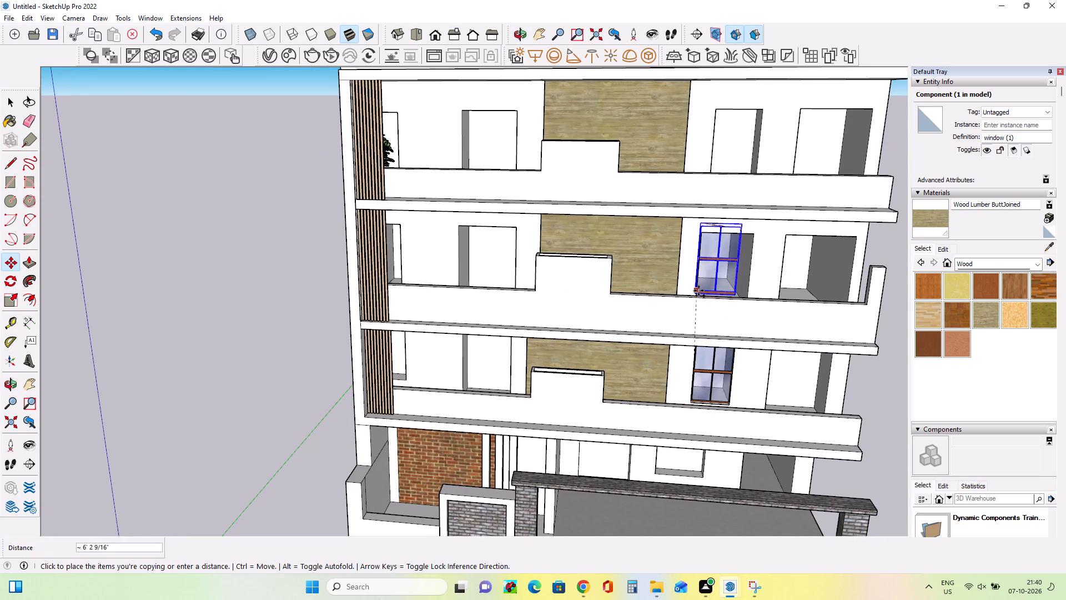
pyautogui.moveTo(701, 294); pyautogui.dragTo(712, 339, button='middle')
pyautogui.moveTo(699, 305); pyautogui.dragTo(717, 362, button='middle')
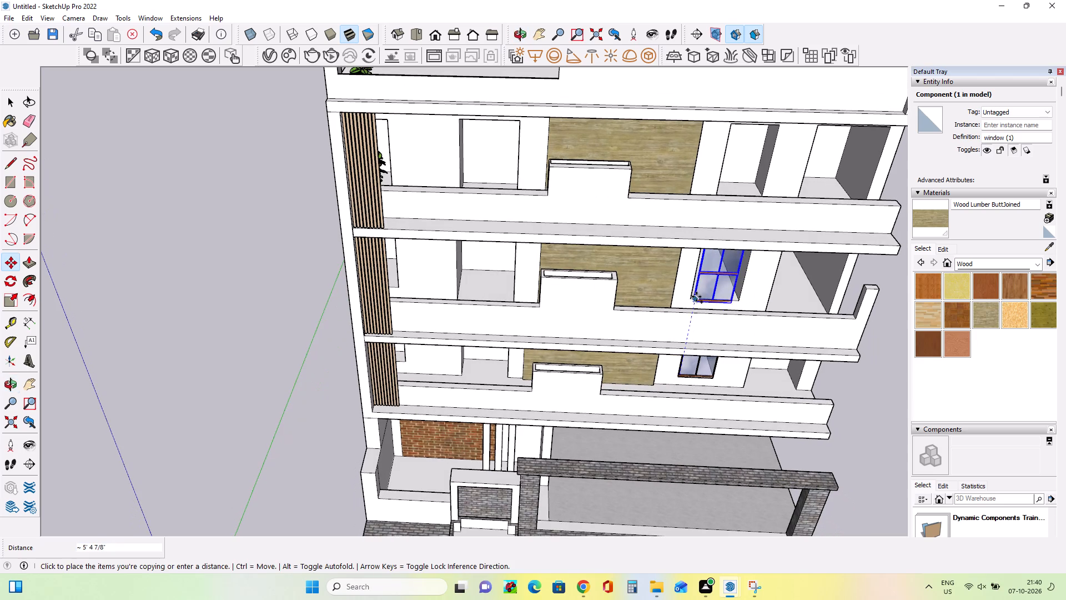
pyautogui.click(695, 296)
# Push/pull the middle-storey opening's side face, on the side away from the wood wall, about 4 1/16" inward to narrow the opening.
pyautogui.moveTo(750, 296); pyautogui.dragTo(565, 238, button='middle')
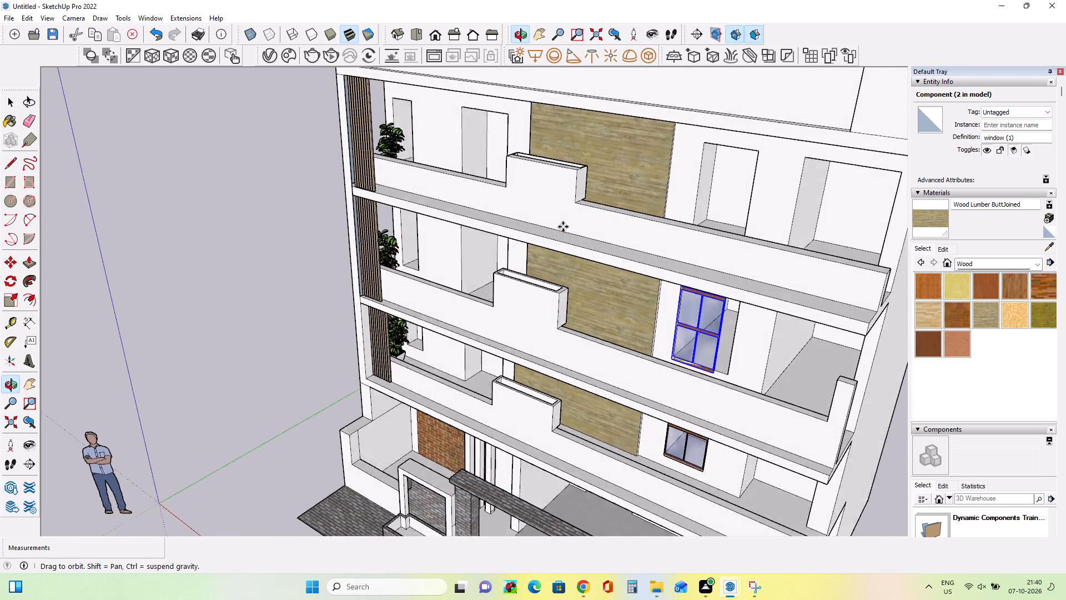
pyautogui.moveTo(703, 357); pyautogui.dragTo(723, 344, button='middle')
pyautogui.scroll(3, 725, 341)
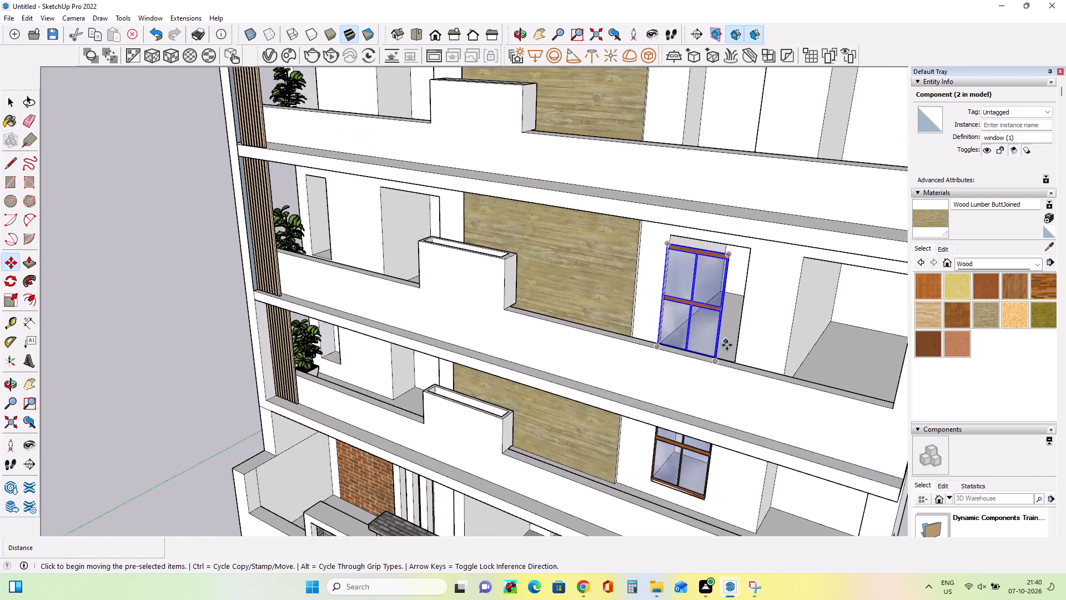
pyautogui.moveTo(729, 360); pyautogui.dragTo(710, 406, button='middle')
pyautogui.moveTo(732, 376); pyautogui.dragTo(732, 375, button='middle')
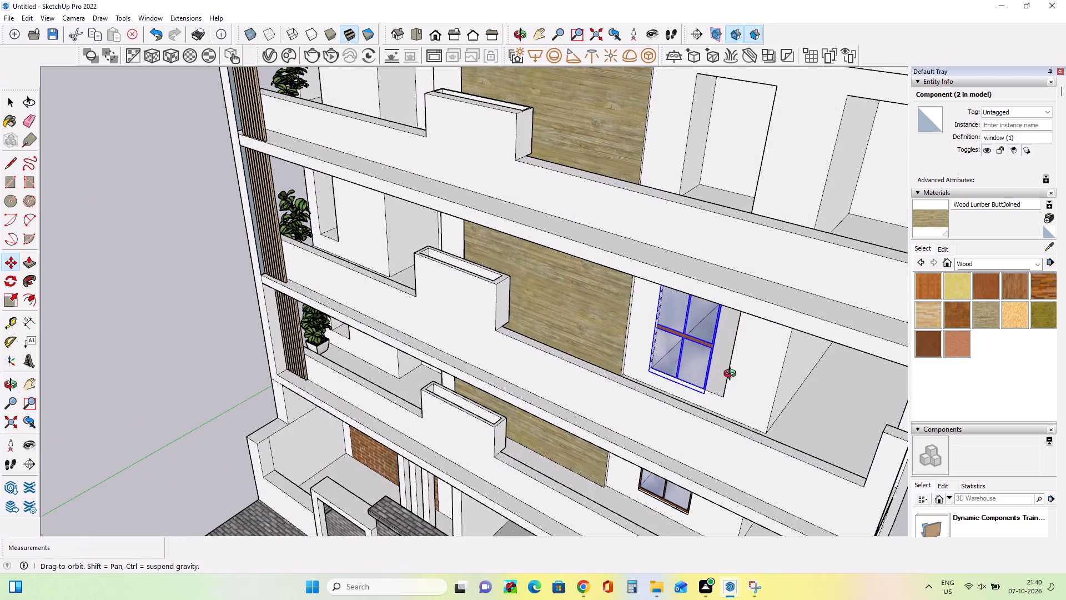
pyautogui.moveTo(732, 375); pyautogui.dragTo(823, 323, button='middle')
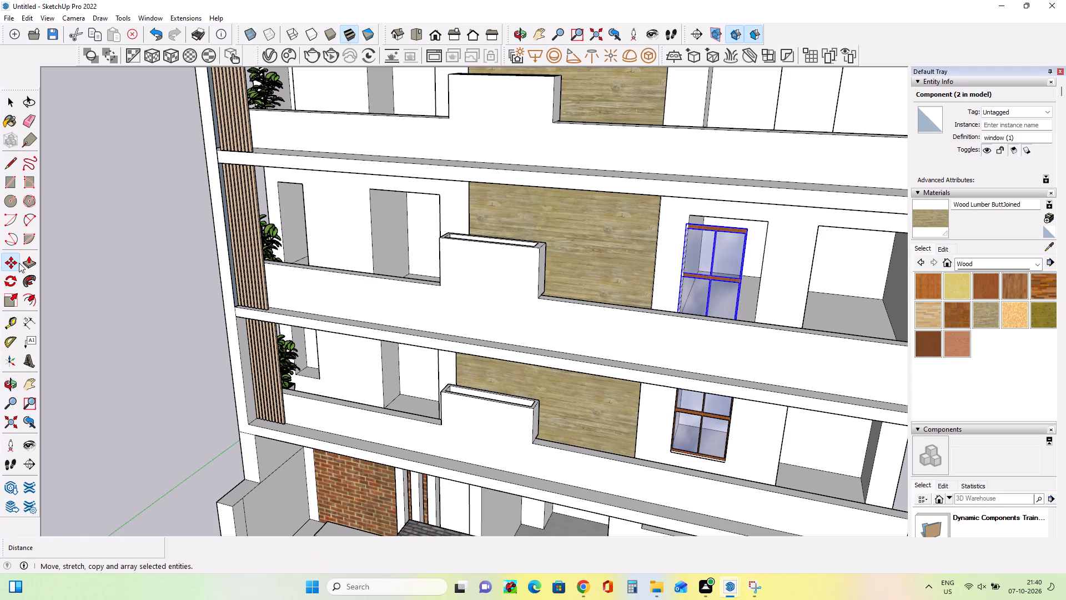
pyautogui.click(32, 261)
pyautogui.moveTo(743, 289); pyautogui.dragTo(811, 296, button='middle')
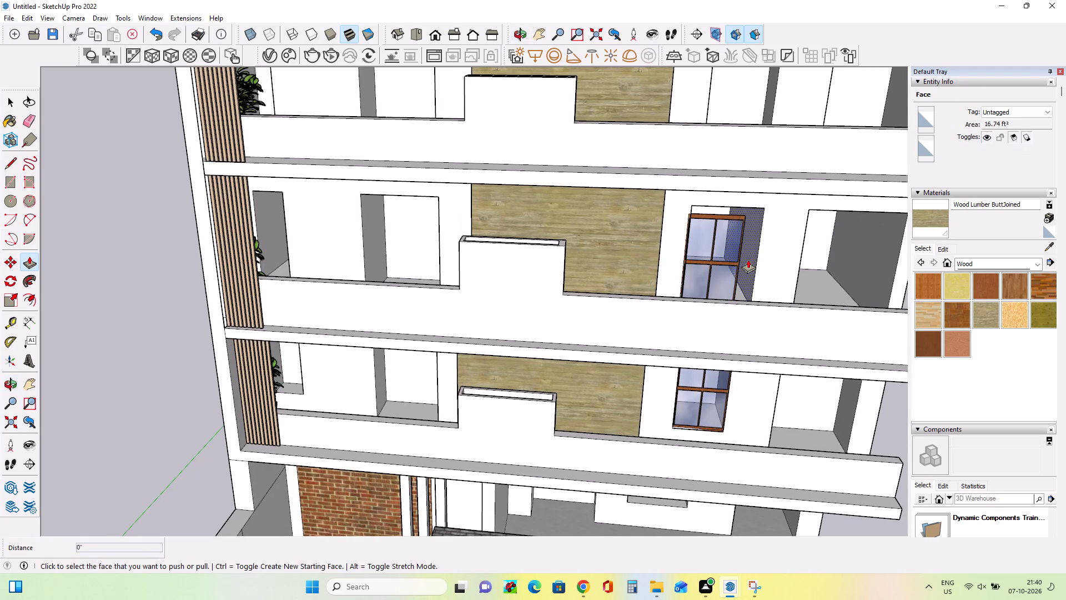
pyautogui.click(749, 259)
pyautogui.click(740, 259)
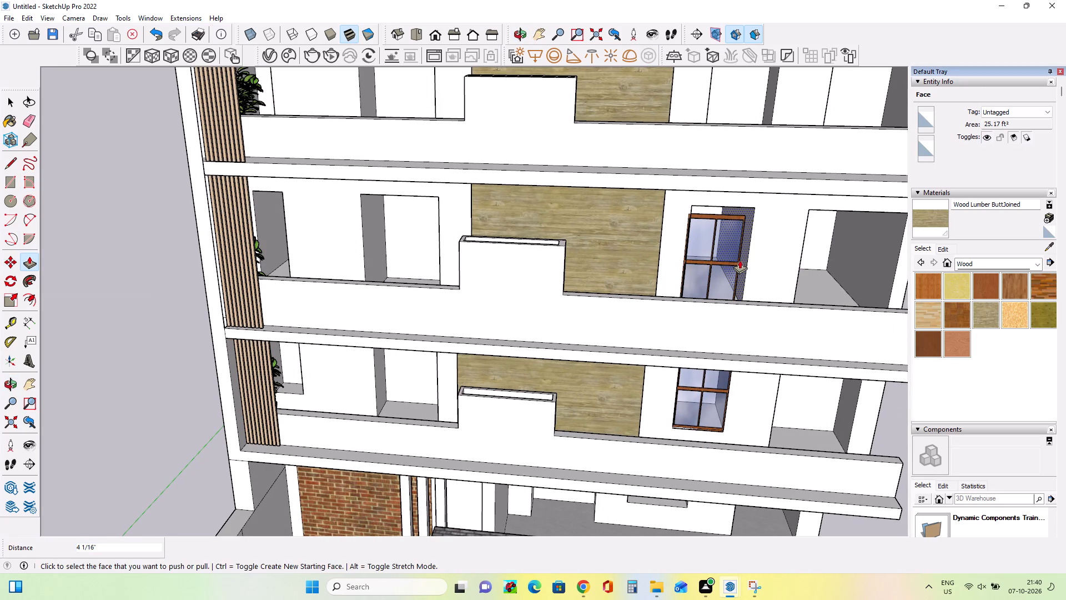
# Move the middle-storey window by its lower corner about 2 3/16" onto the opening's corner nearest the wood wall.
pyautogui.moveTo(781, 281); pyautogui.dragTo(657, 273, button='middle')
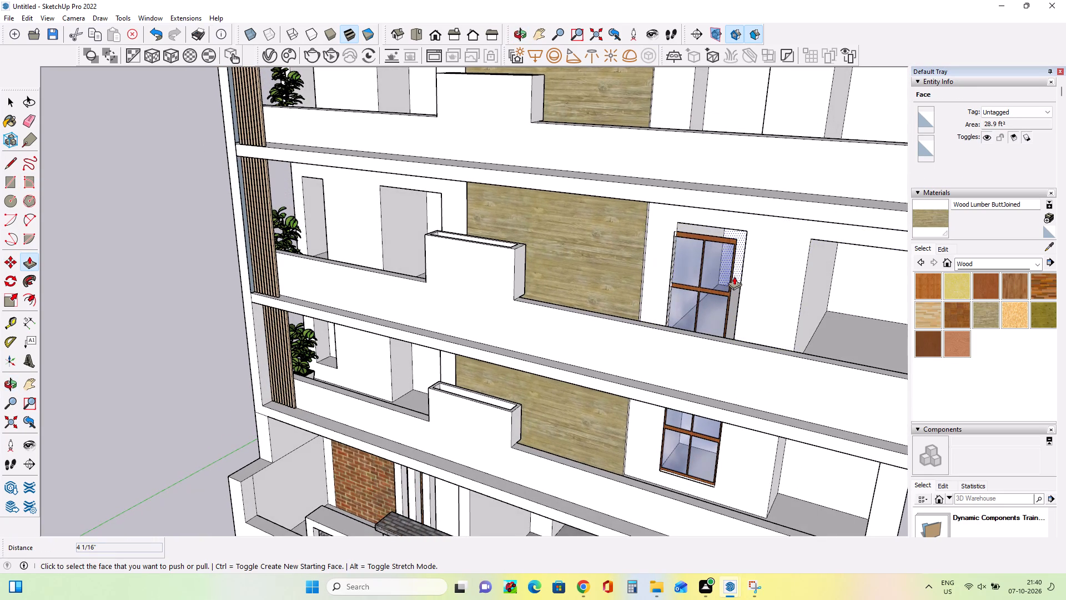
pyautogui.moveTo(735, 280); pyautogui.dragTo(704, 292, button='middle')
pyautogui.moveTo(692, 334); pyautogui.dragTo(702, 368, button='middle')
pyautogui.scroll(3, 693, 376)
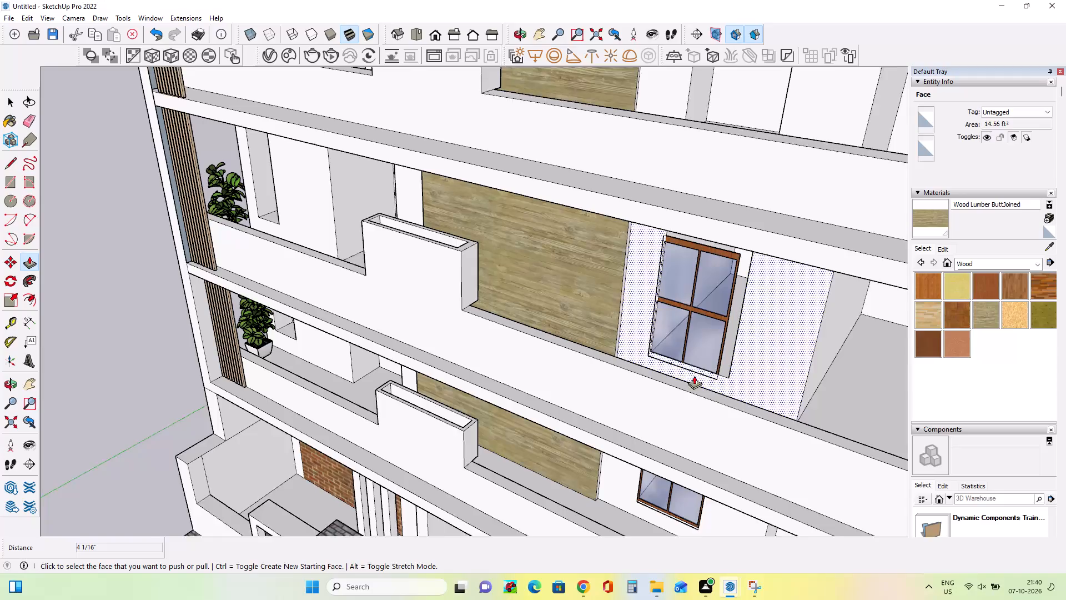
pyautogui.click(8, 261)
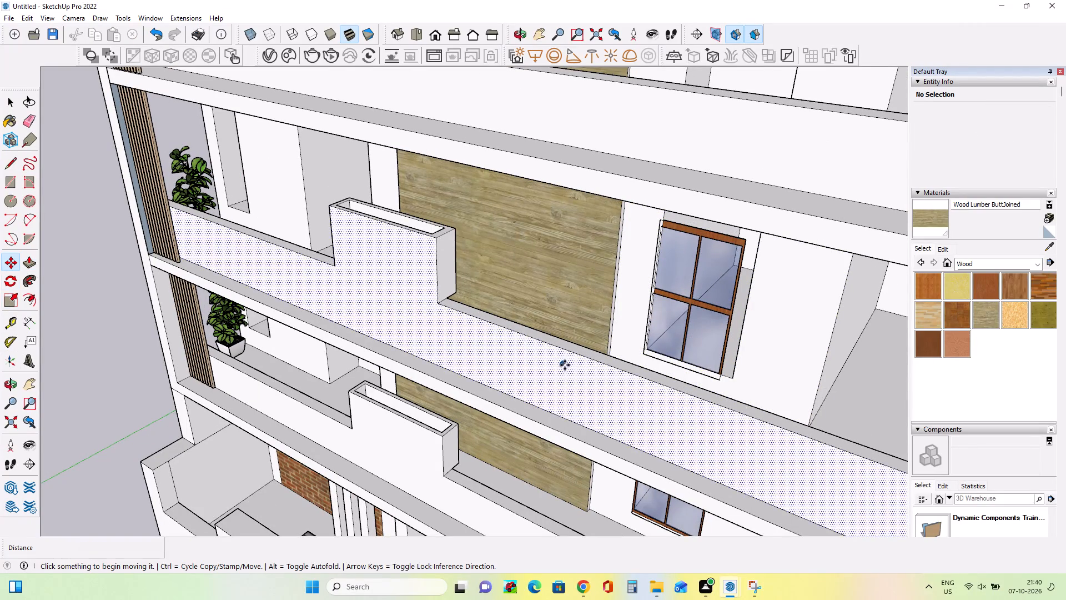
pyautogui.click(641, 354)
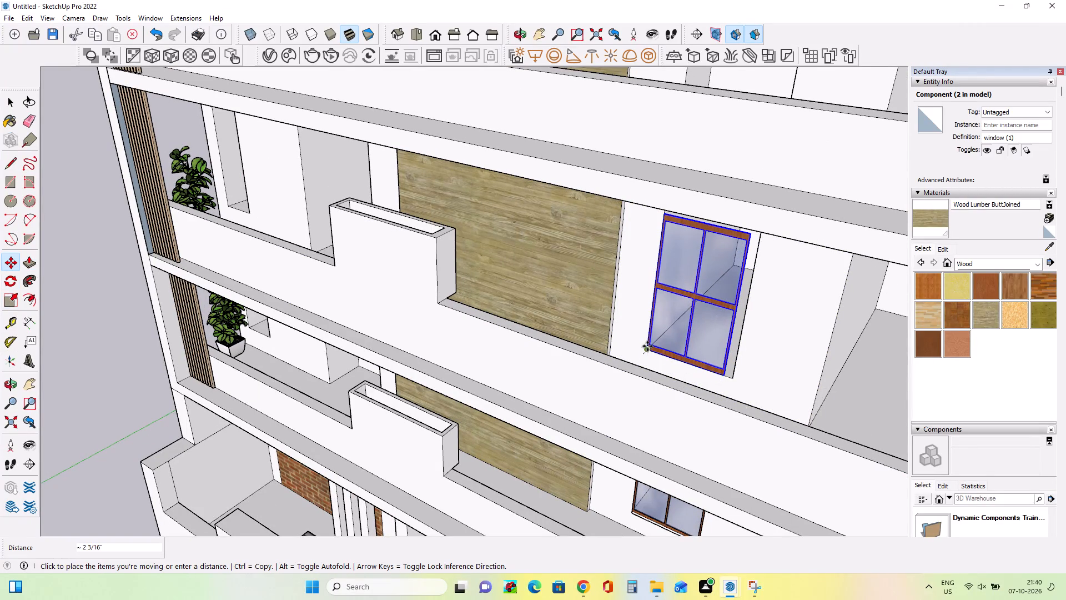
pyautogui.click(647, 346)
# Scale the middle-storey window's width by about 1.12 to reach the opening's edge away from the wood wall.
pyautogui.moveTo(745, 343); pyautogui.dragTo(703, 358, button='middle')
pyautogui.scroll(12, 707, 346)
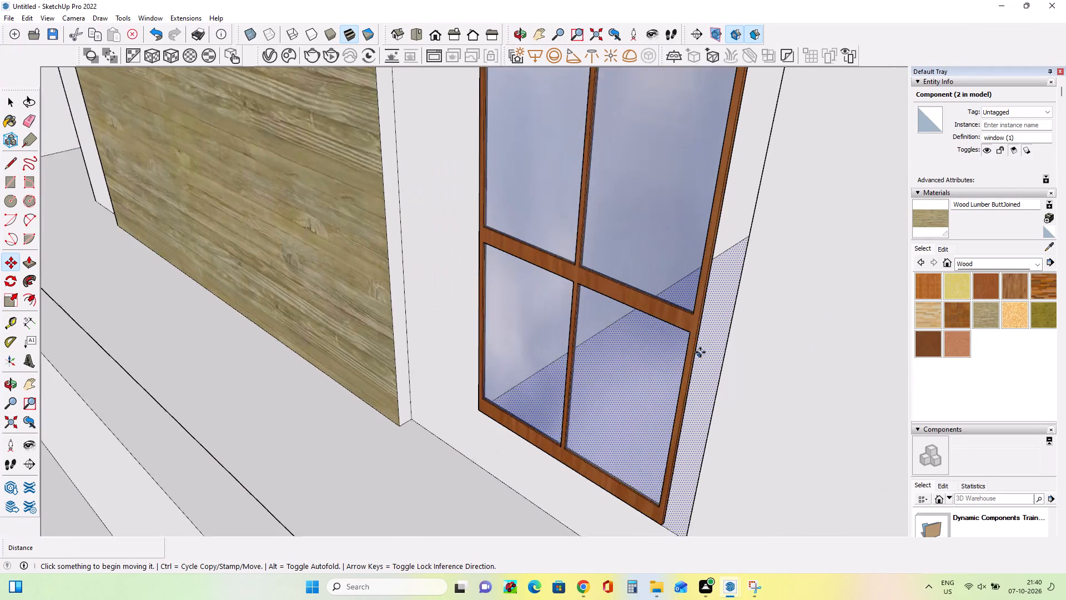
pyautogui.scroll(1, 700, 352)
pyautogui.click(6, 304)
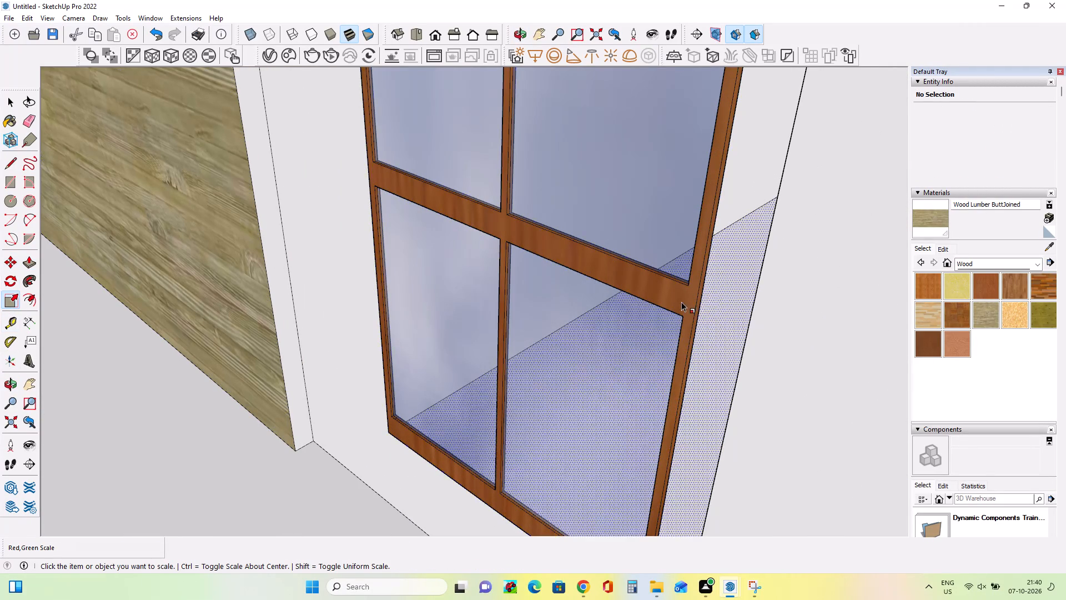
pyautogui.click(4, 301)
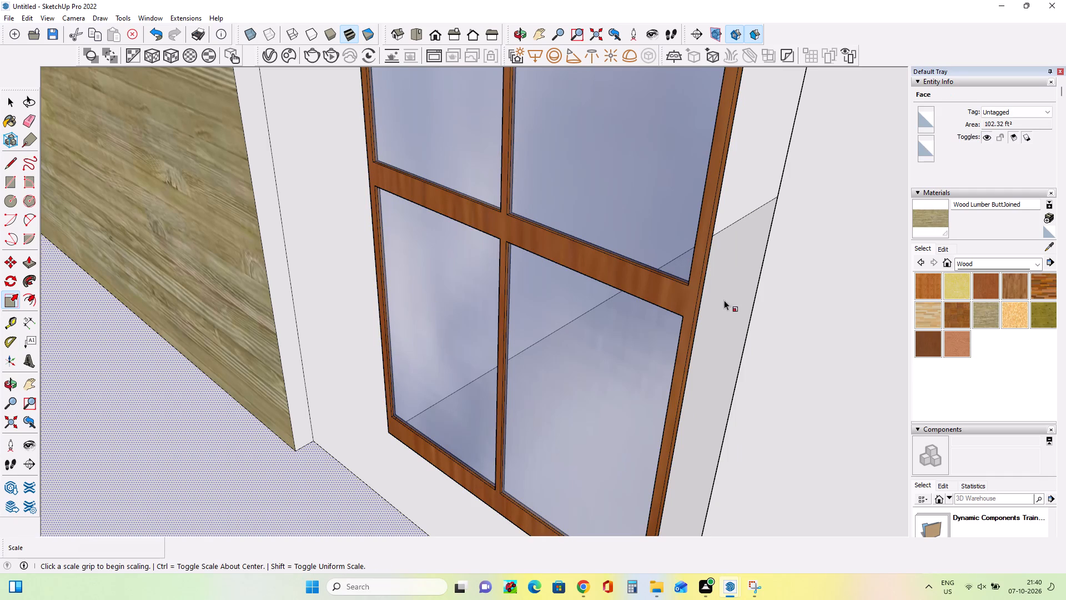
pyautogui.click(677, 308)
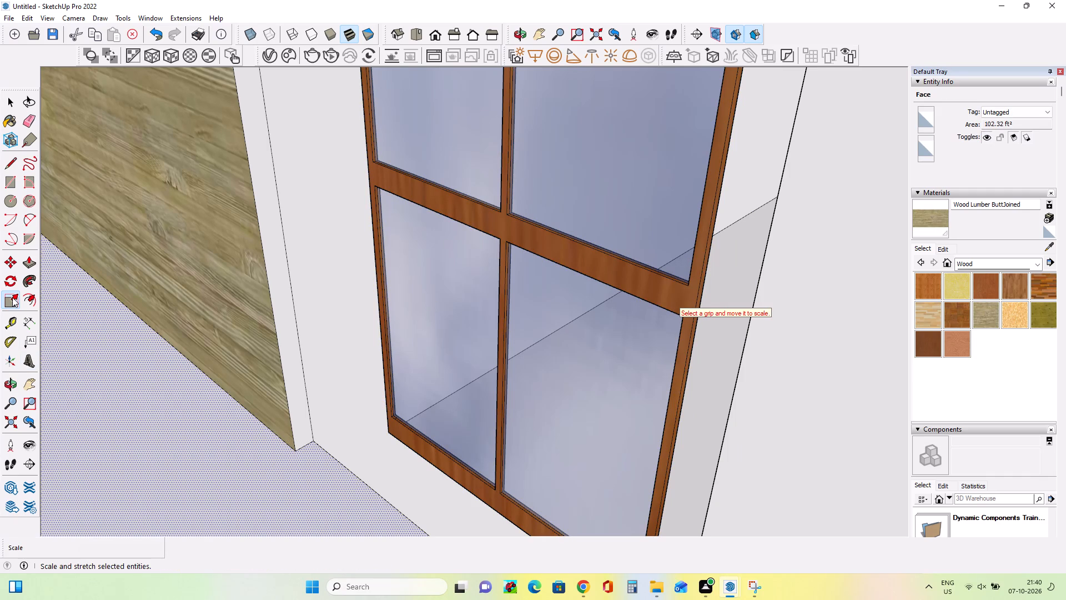
pyautogui.click(12, 297)
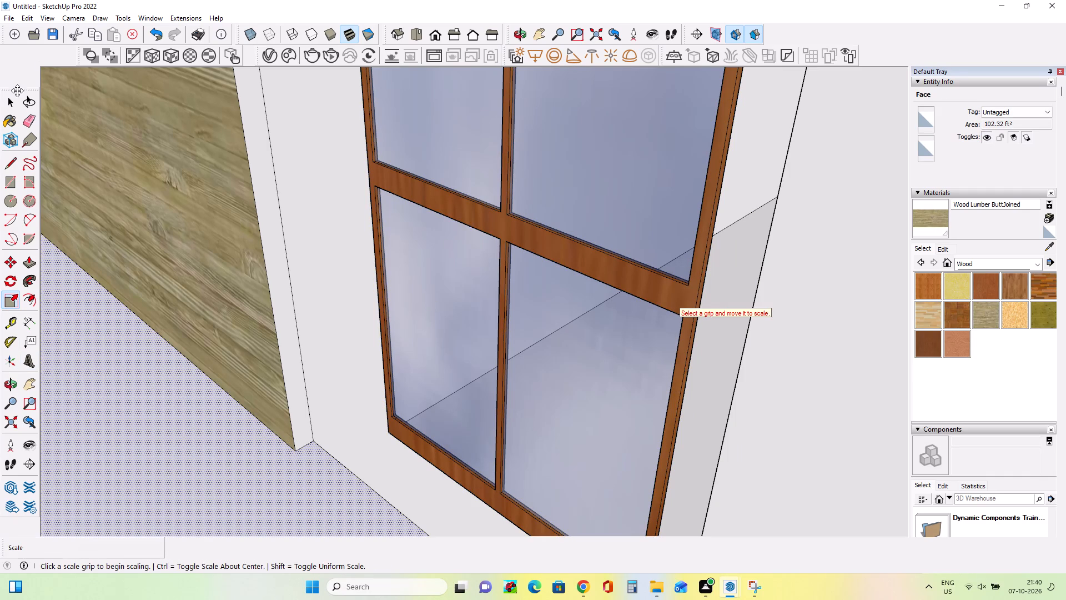
pyautogui.click(17, 95)
pyautogui.click(571, 247)
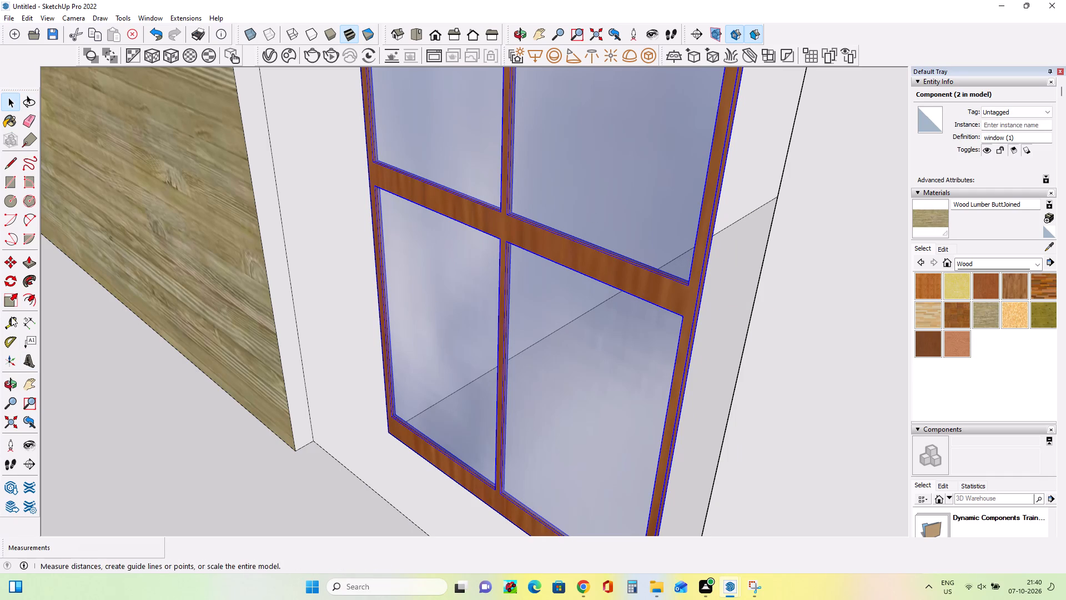
pyautogui.click(9, 300)
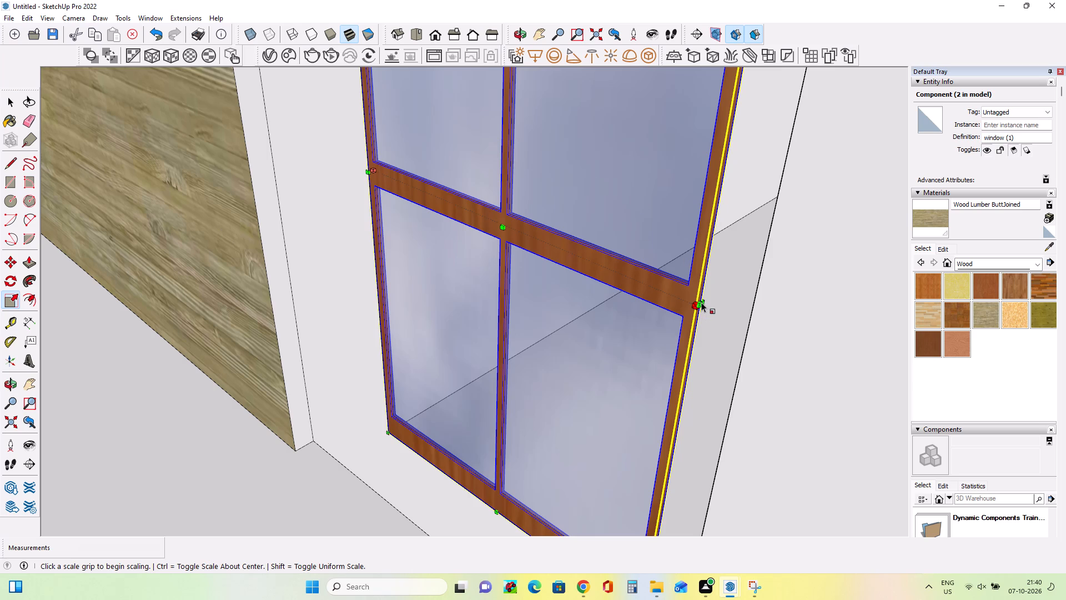
pyautogui.click(703, 304)
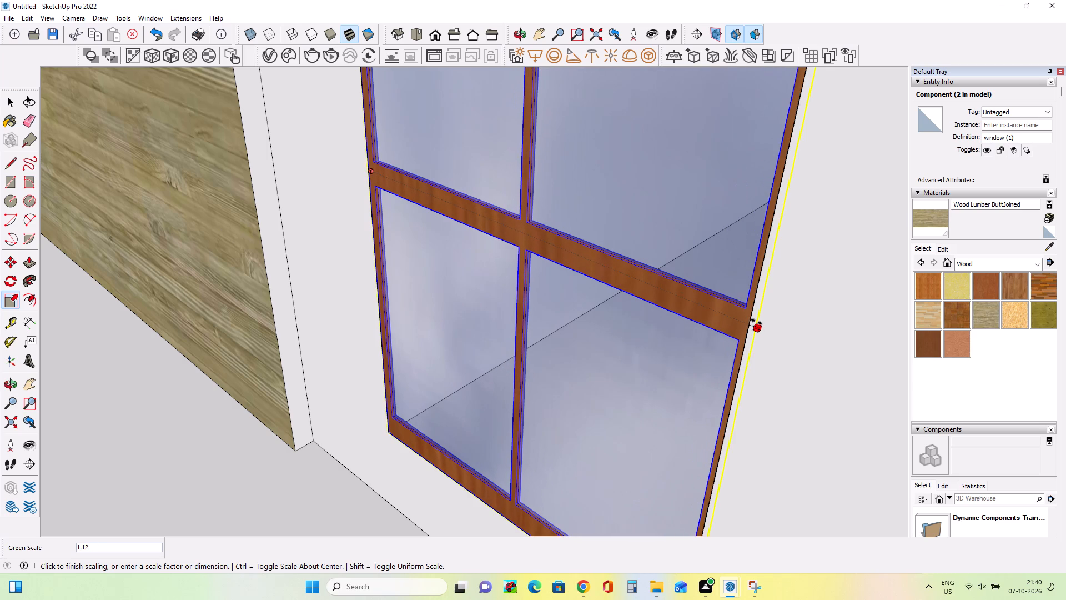
pyautogui.click(747, 322)
# Copy the widened window by its lower corner up about 6' 5" into the top balcony storey's opening beside the wood wall.
pyautogui.scroll(-10, 586, 335)
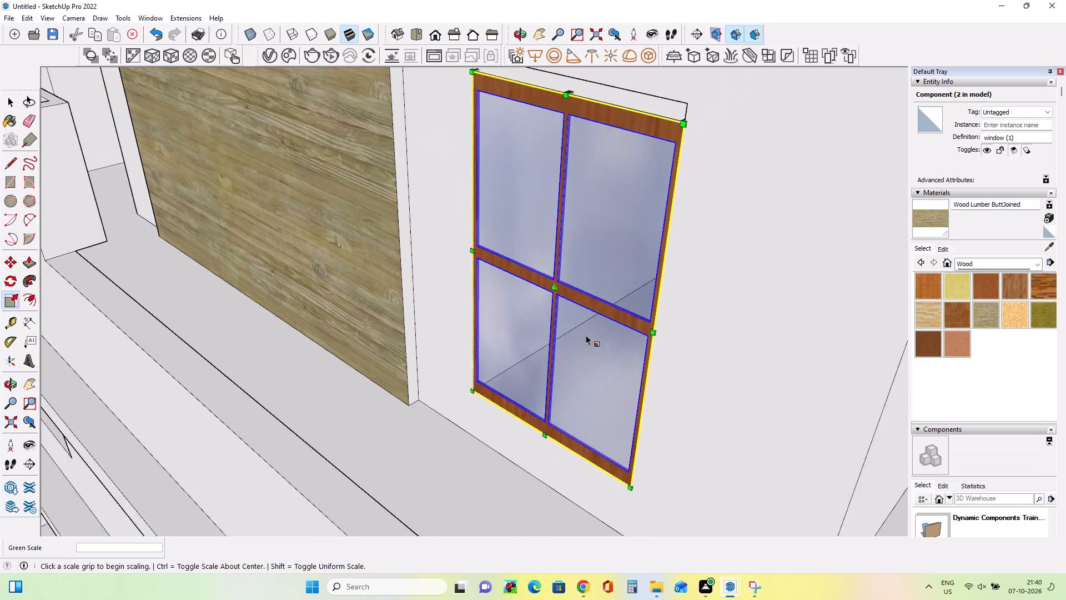
pyautogui.scroll(-3, 586, 335)
pyautogui.scroll(1, 586, 335)
pyautogui.scroll(-8, 586, 335)
pyautogui.moveTo(589, 334); pyautogui.dragTo(642, 308, button='middle')
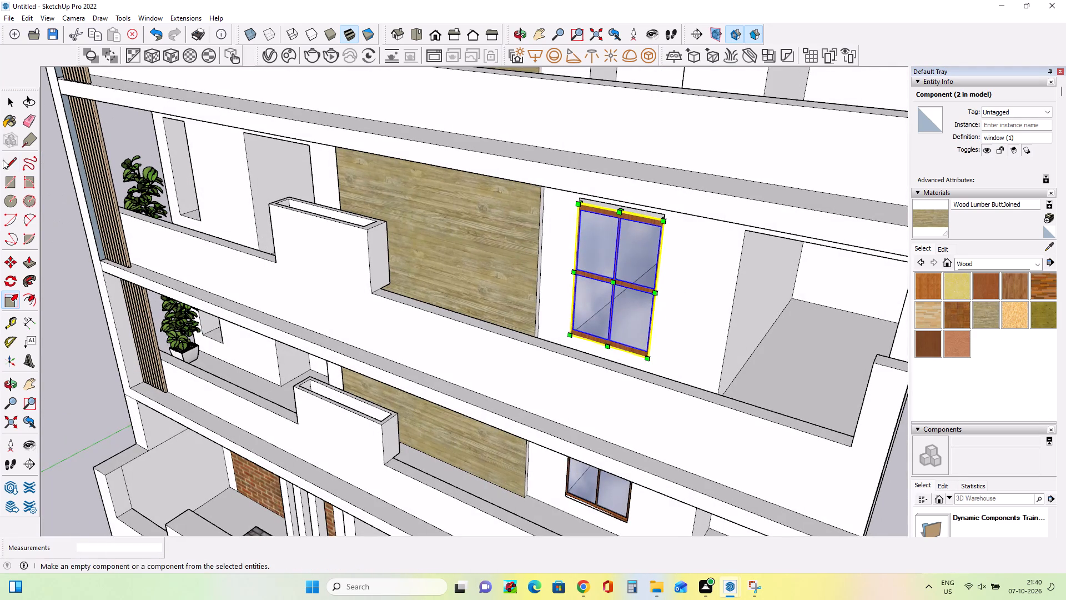
pyautogui.click(5, 264)
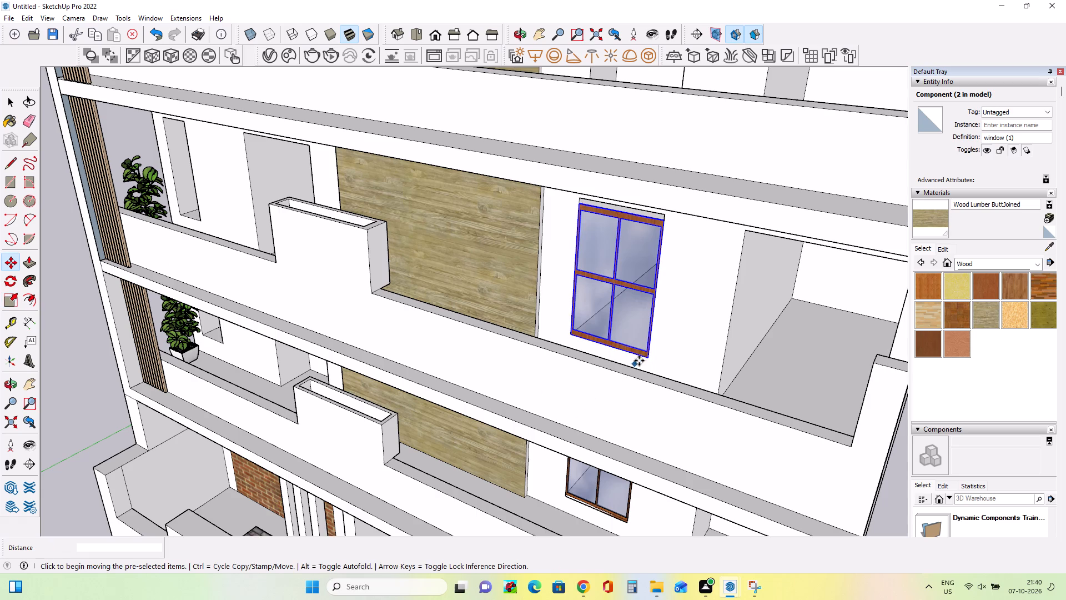
pyautogui.click(643, 359)
pyautogui.scroll(-4, 636, 327)
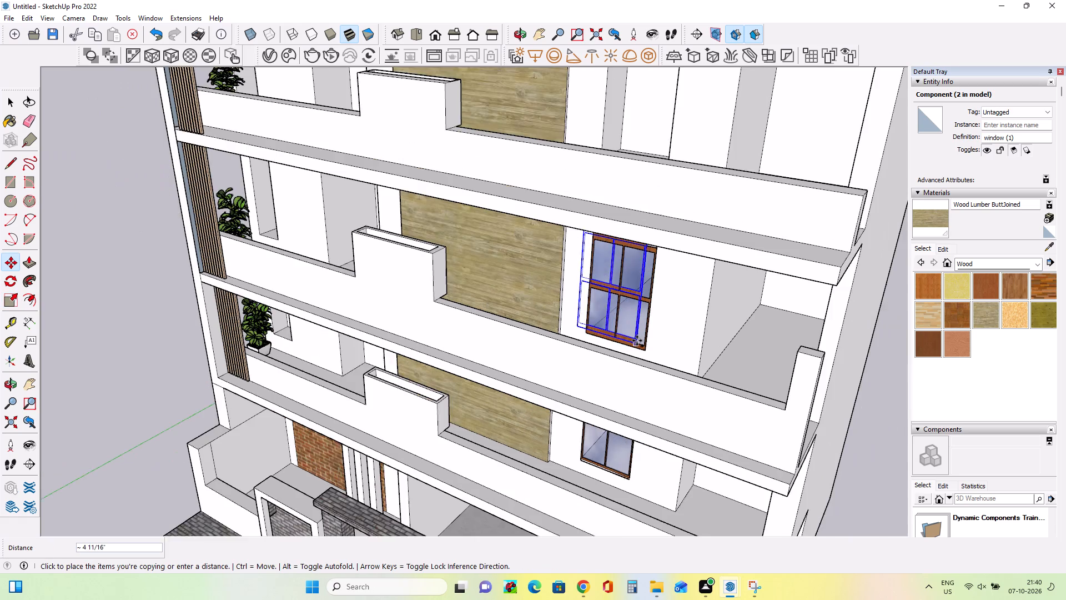
pyautogui.scroll(-5, 637, 341)
pyautogui.moveTo(683, 228); pyautogui.dragTo(684, 276, button='middle')
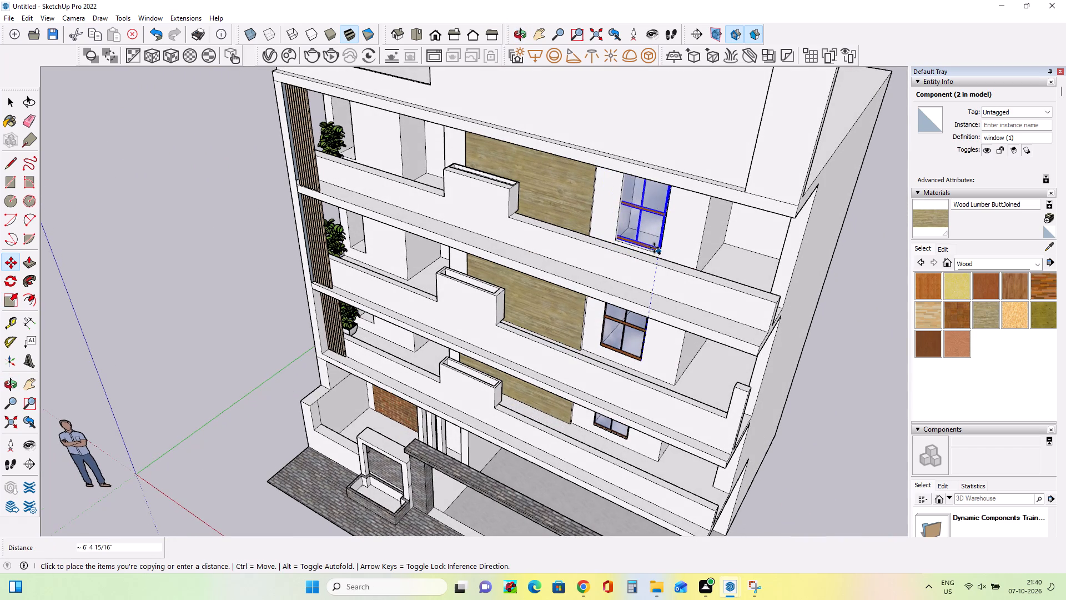
pyautogui.click(656, 248)
# Move the top-storey window by its lower corner about 2 13/16" onto the matching corner of its opening.
pyautogui.moveTo(600, 243); pyautogui.dragTo(675, 217, button='middle')
pyautogui.scroll(3, 657, 167)
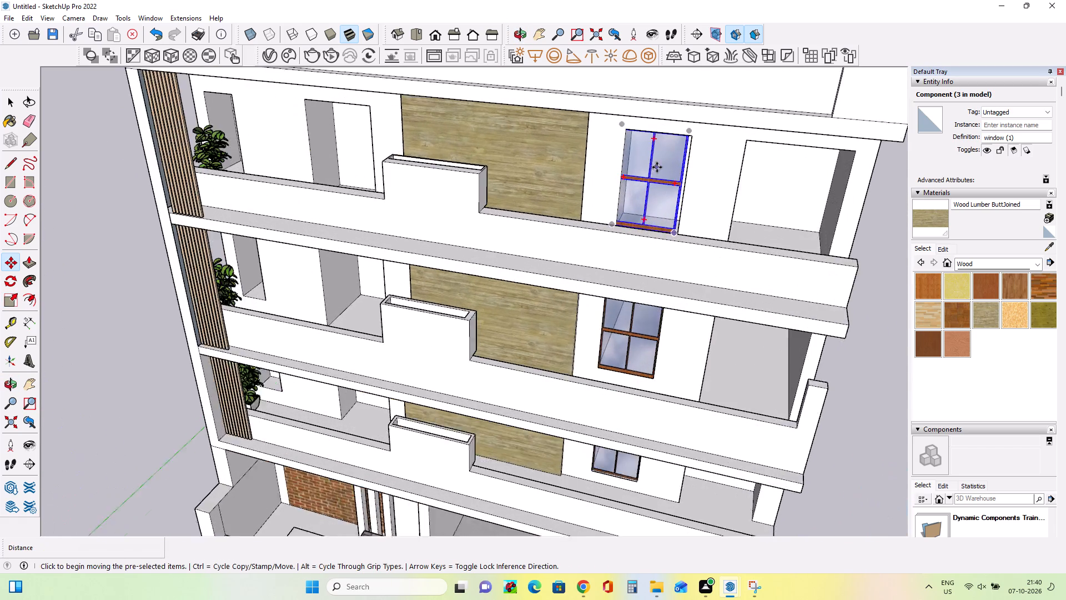
pyautogui.scroll(5, 657, 167)
pyautogui.moveTo(701, 272); pyautogui.dragTo(708, 289, button='middle')
pyautogui.click(683, 271)
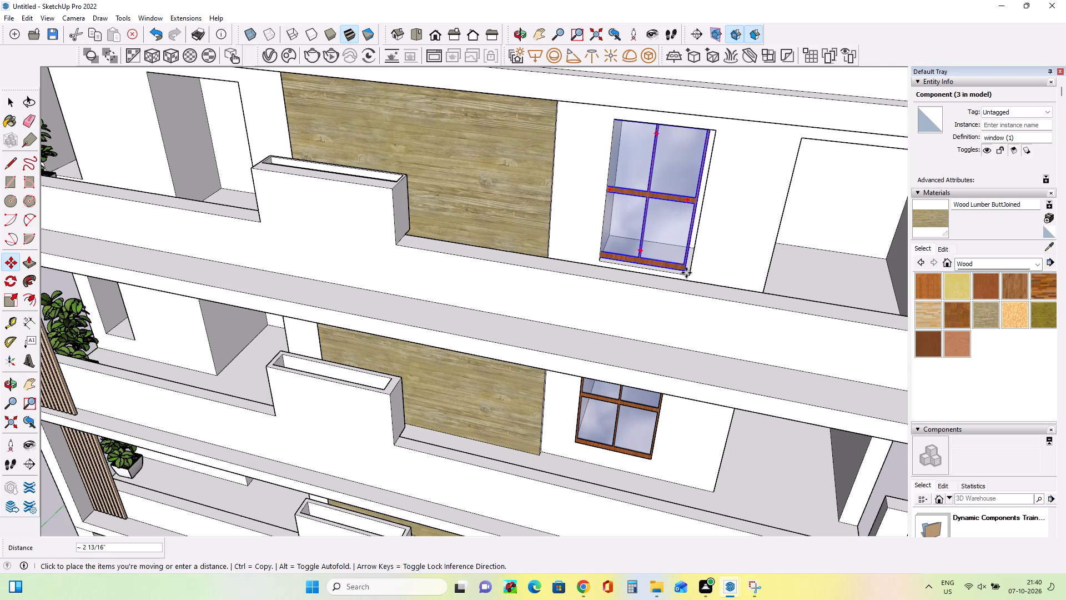
pyautogui.click(690, 275)
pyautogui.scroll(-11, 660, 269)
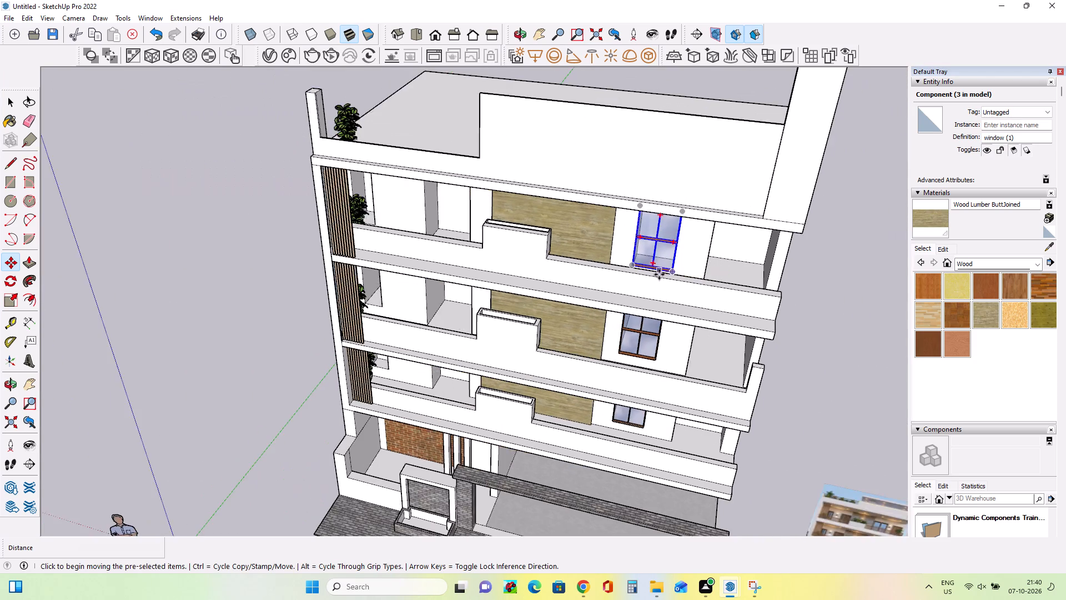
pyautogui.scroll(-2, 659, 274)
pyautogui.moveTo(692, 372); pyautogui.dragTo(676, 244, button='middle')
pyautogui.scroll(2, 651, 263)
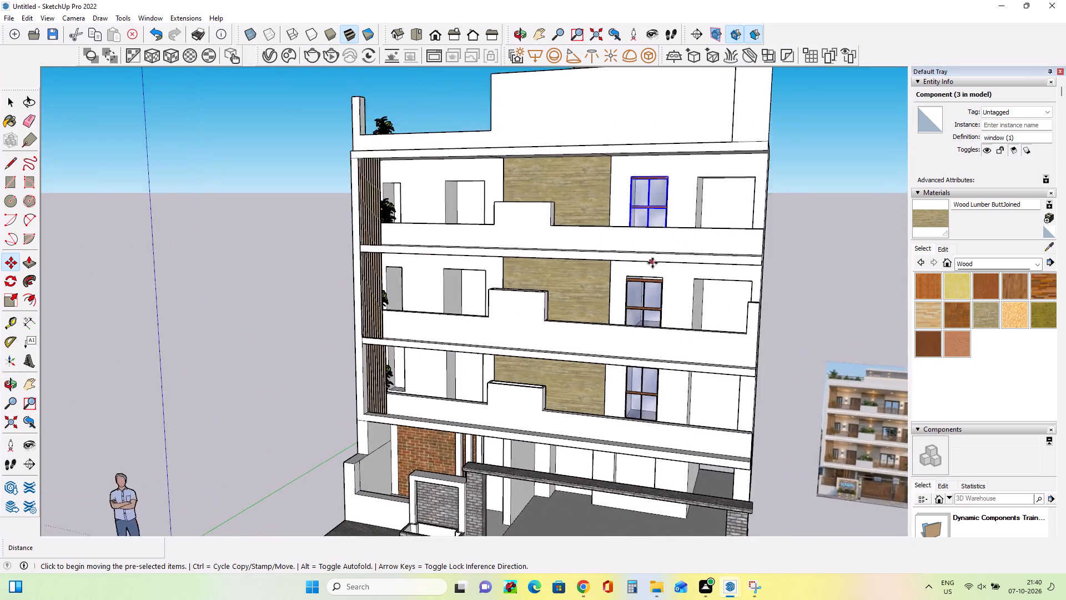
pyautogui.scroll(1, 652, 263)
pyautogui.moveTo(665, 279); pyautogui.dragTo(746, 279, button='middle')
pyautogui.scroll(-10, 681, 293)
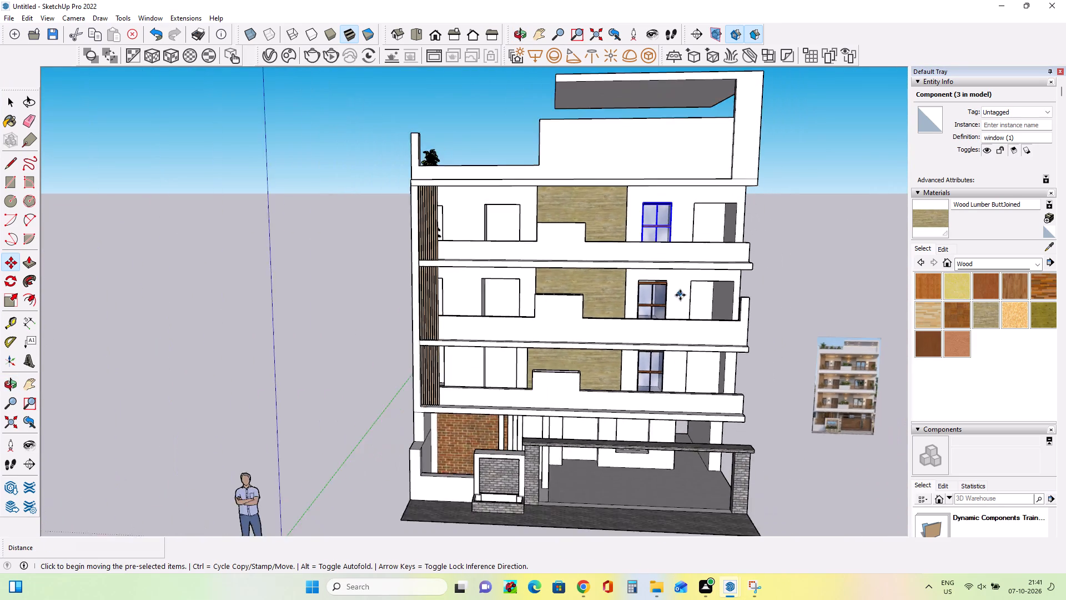
# Push/pull the outer side face of the middle storey's wide opening about 3" inward, narrowing the opening beside the building's end wall.
pyautogui.scroll(-6, 680, 295)
pyautogui.moveTo(724, 337); pyautogui.dragTo(676, 337, button='middle')
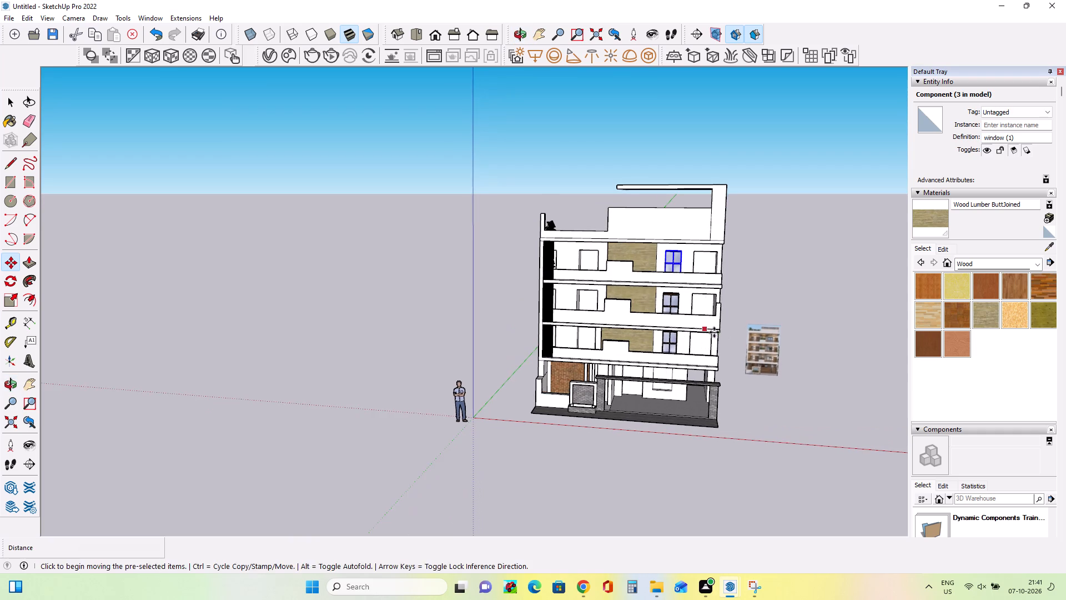
pyautogui.moveTo(720, 334); pyautogui.dragTo(766, 368, button='middle')
pyautogui.scroll(3, 684, 302)
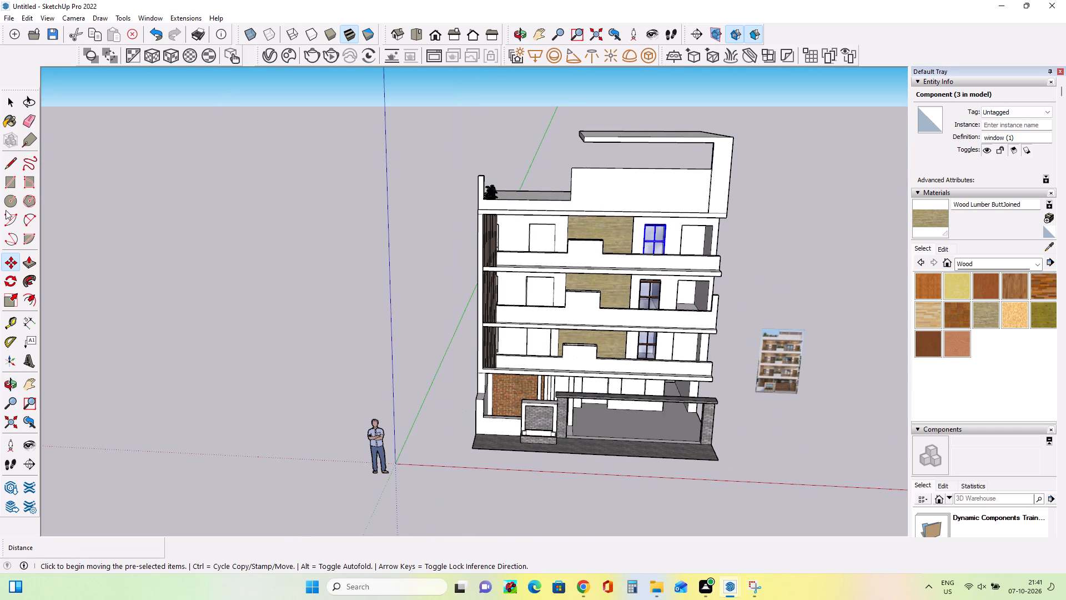
pyautogui.click(32, 264)
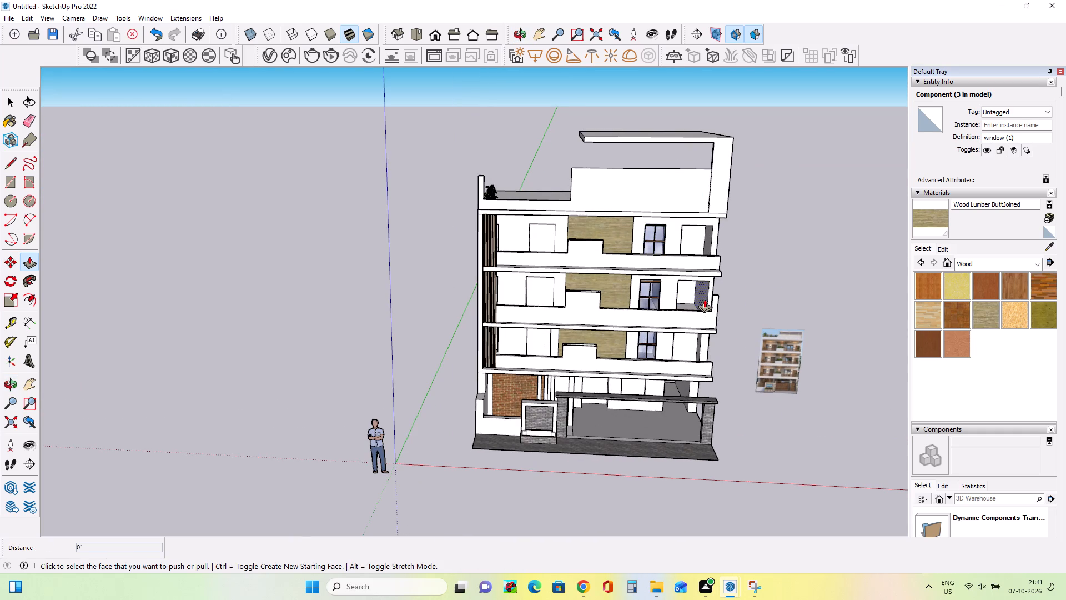
pyautogui.click(705, 299)
pyautogui.click(702, 298)
# Push/pull the outer side face of the top balcony storey's wide opening about 5 3/8" inward to narrow it.
pyautogui.moveTo(727, 361); pyautogui.dragTo(670, 328, button='middle')
pyautogui.scroll(-8, 687, 393)
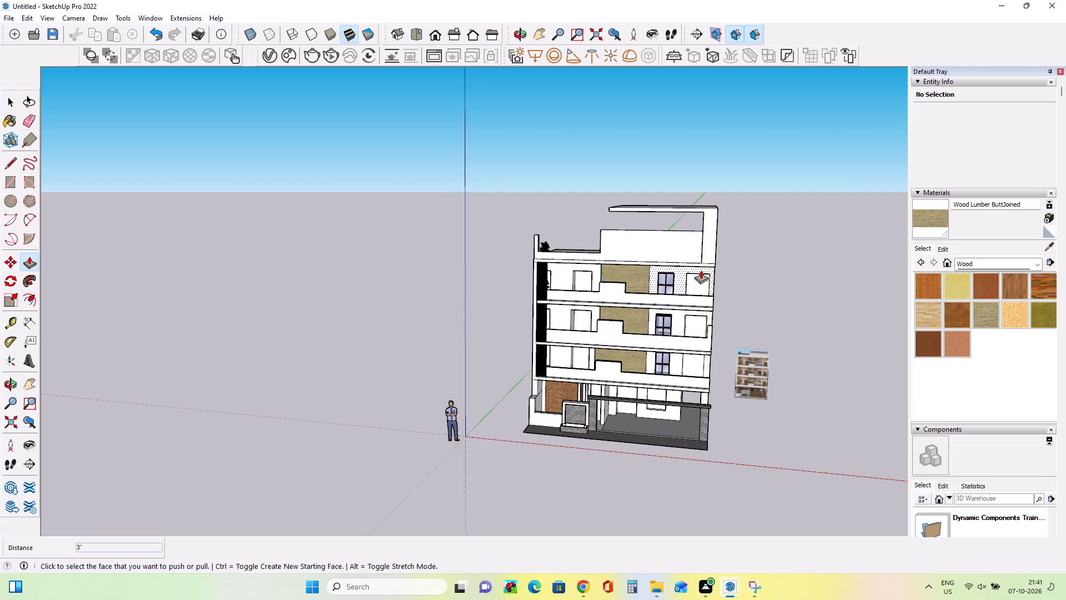
pyautogui.scroll(7, 701, 270)
pyautogui.moveTo(712, 284); pyautogui.dragTo(752, 296, button='middle')
pyautogui.click(708, 299)
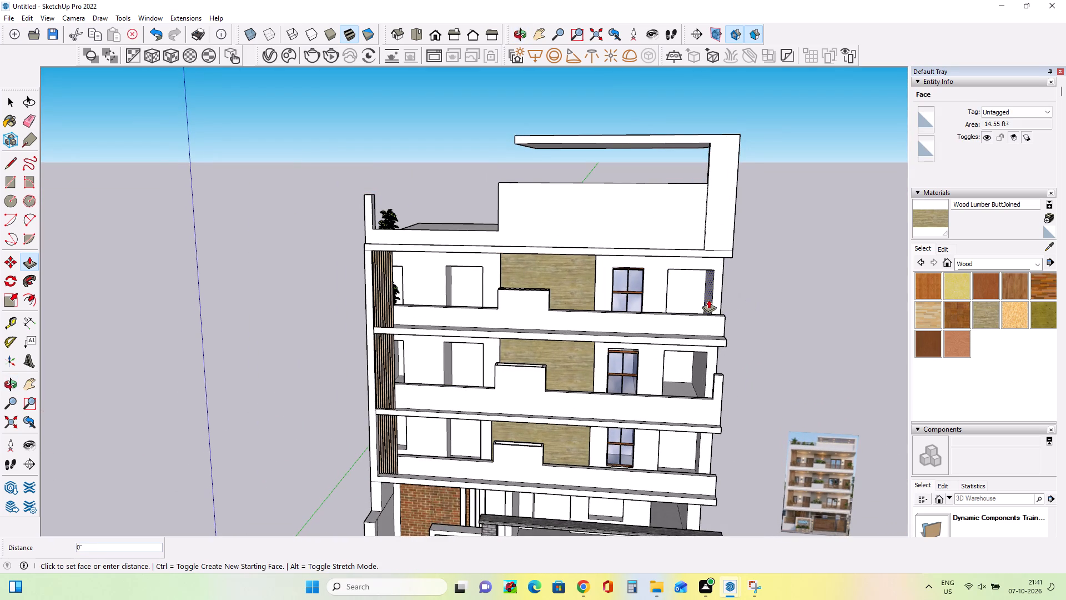
pyautogui.click(702, 299)
# Compare the modelled facade with the reference image, examining the balcony storeys' windows and doors and the ground-floor gate area.
pyautogui.scroll(-9, 663, 382)
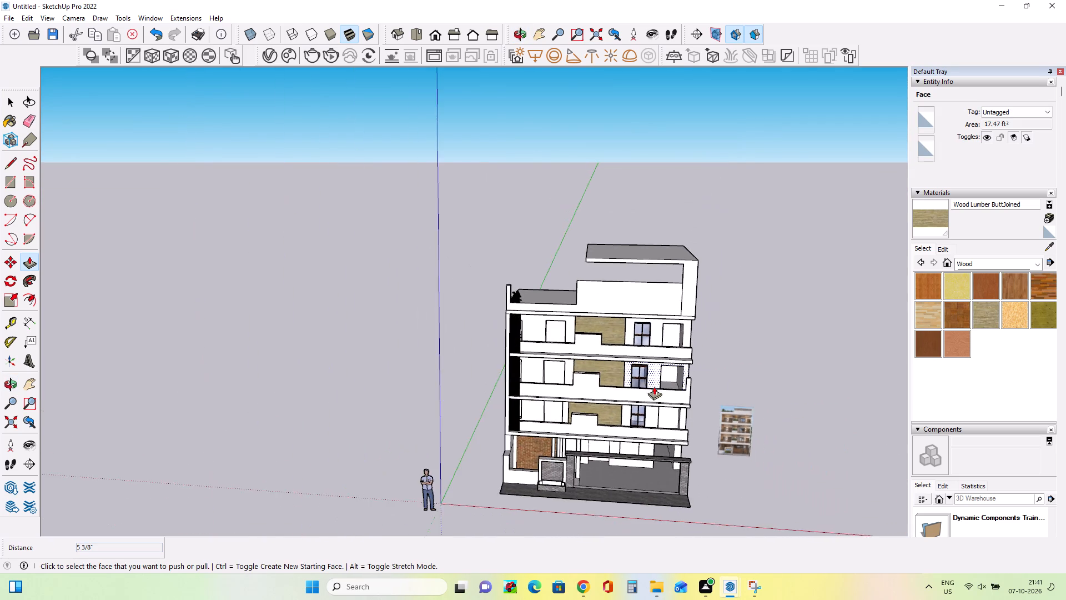
pyautogui.scroll(-2, 654, 386)
pyautogui.moveTo(685, 432); pyautogui.dragTo(648, 412, button='middle')
pyautogui.scroll(4, 727, 461)
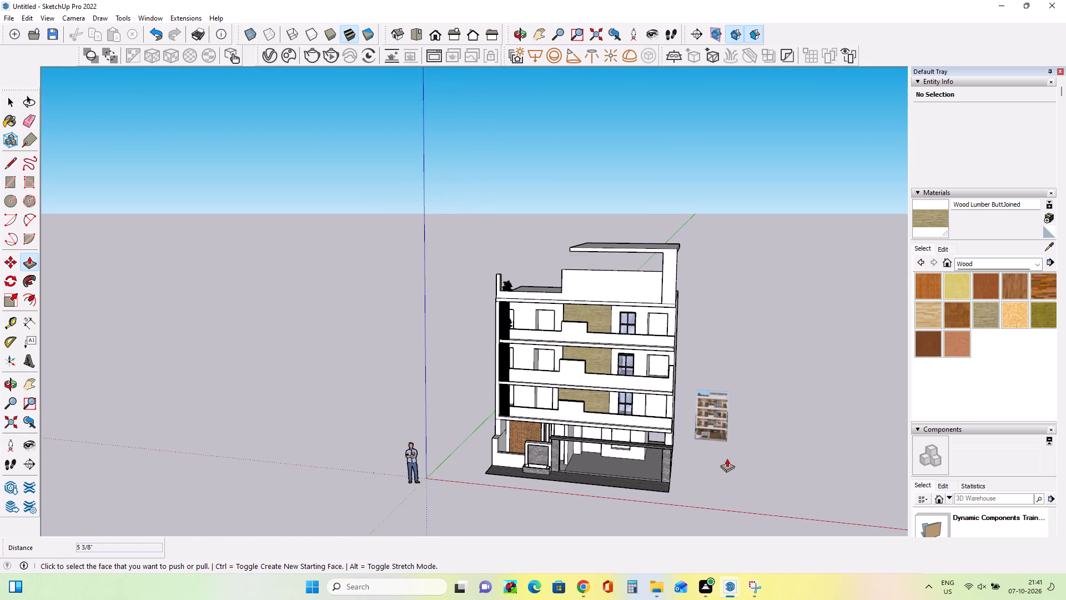
pyautogui.scroll(16, 723, 451)
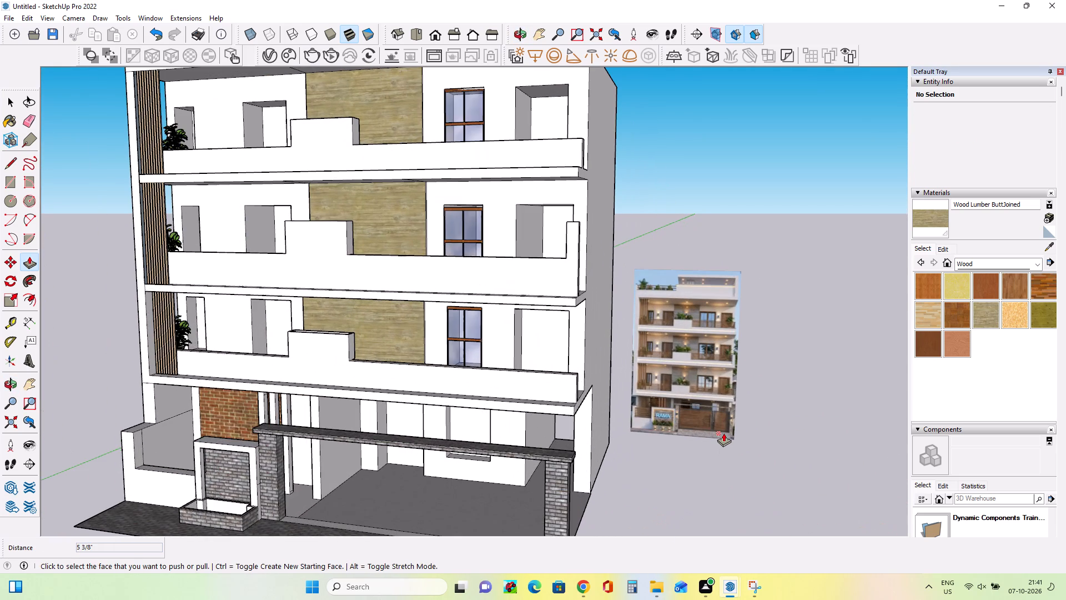
pyautogui.scroll(-8, 723, 433)
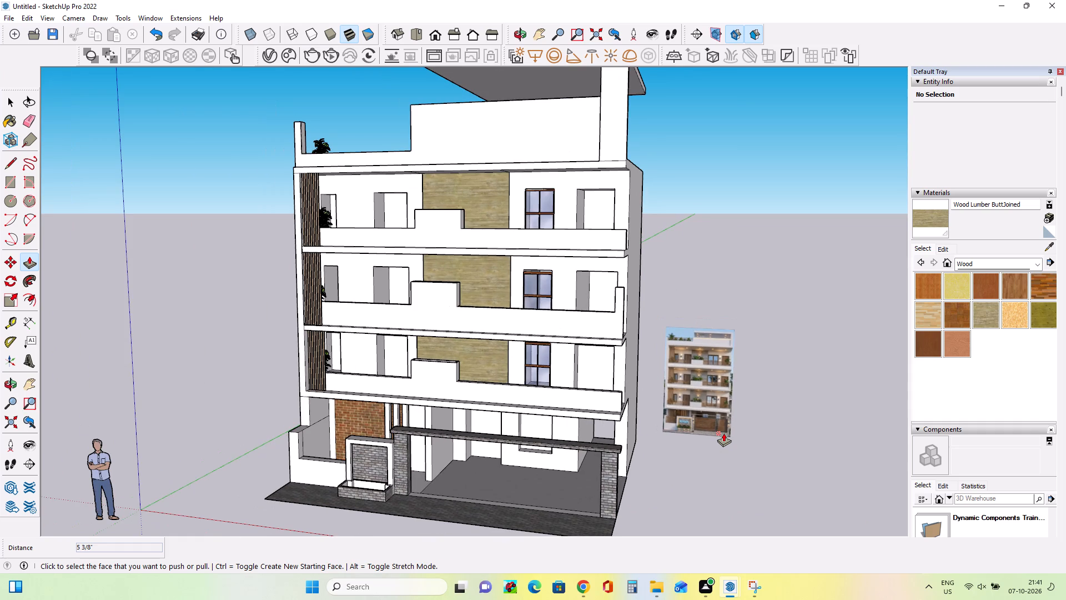
pyautogui.moveTo(400, 418); pyautogui.dragTo(515, 429, button='middle')
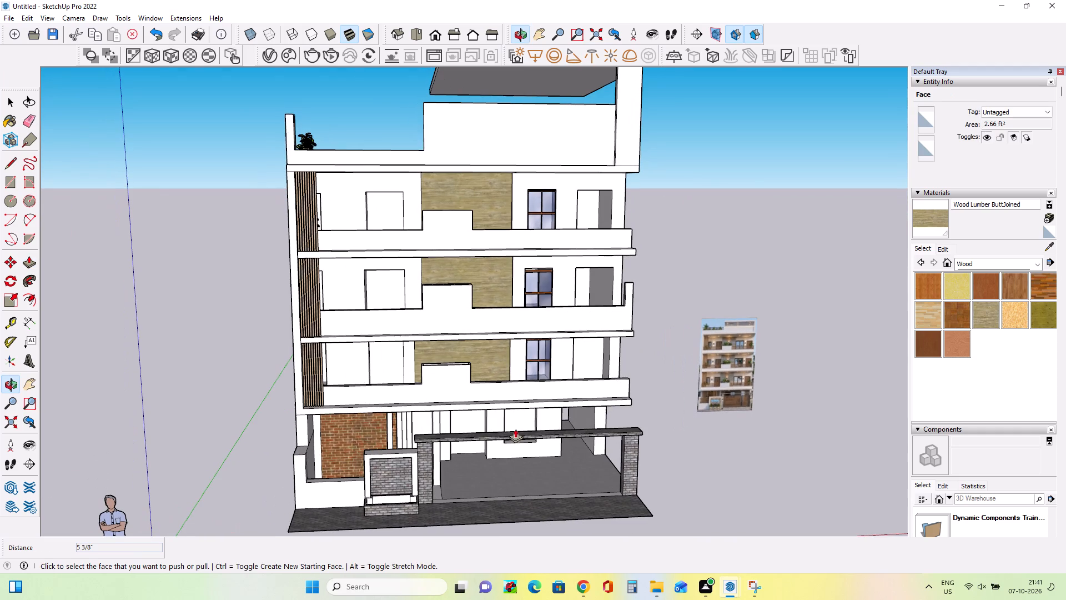
pyautogui.moveTo(590, 394); pyautogui.dragTo(589, 427, button='middle')
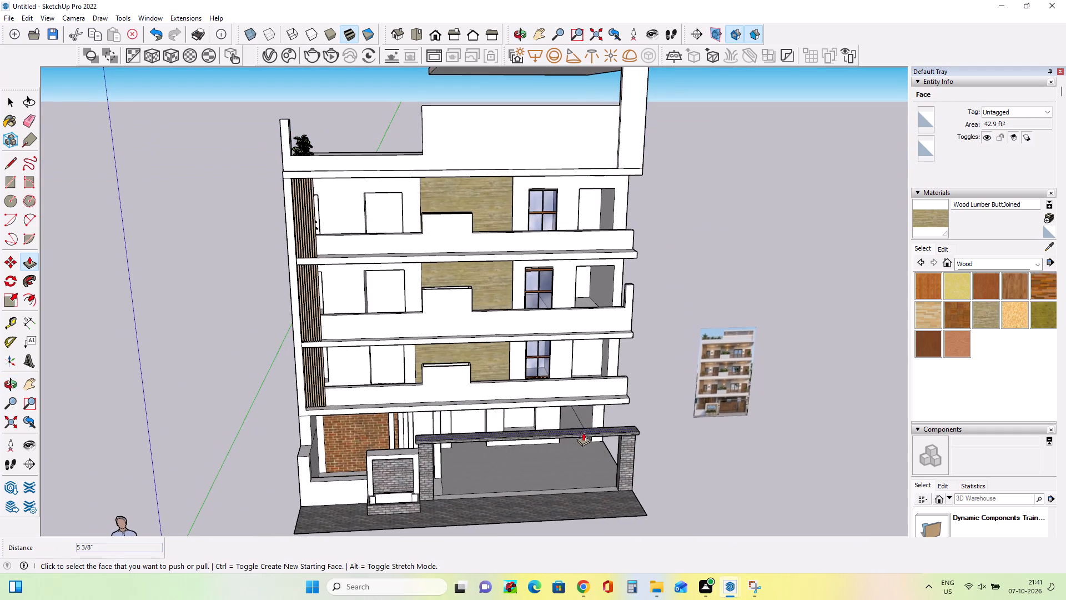
pyautogui.moveTo(583, 432); pyautogui.dragTo(512, 437, button='middle')
pyautogui.scroll(13, 686, 410)
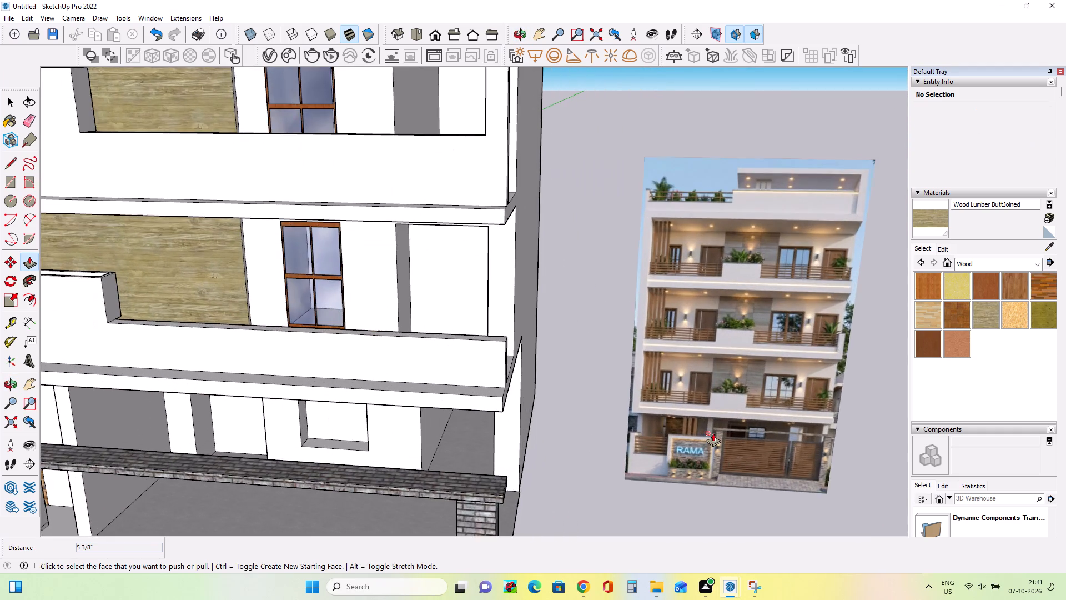
pyautogui.scroll(4, 713, 433)
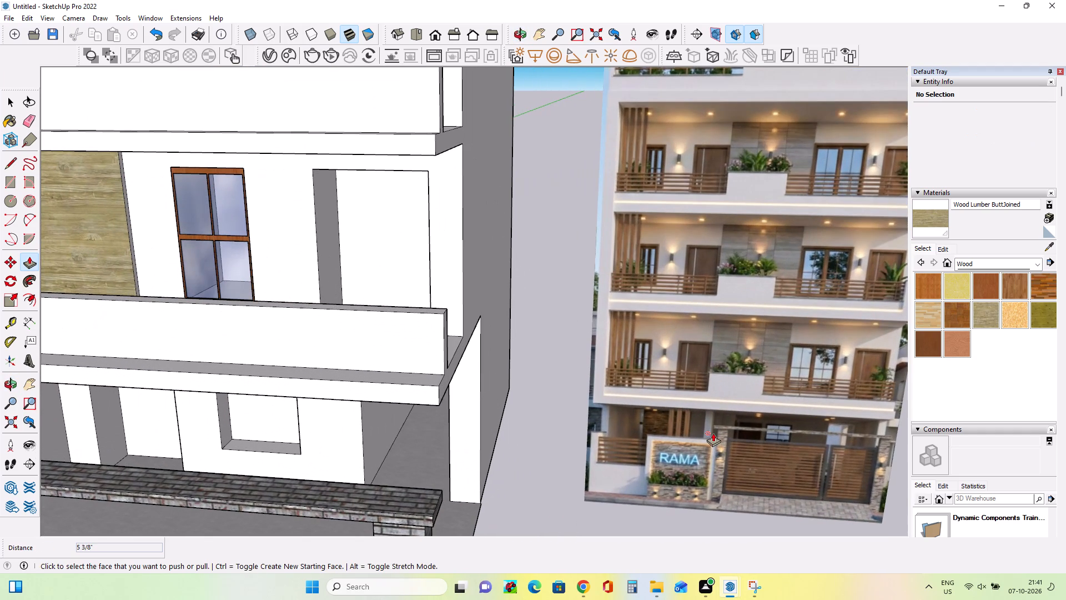
pyautogui.scroll(-14, 713, 433)
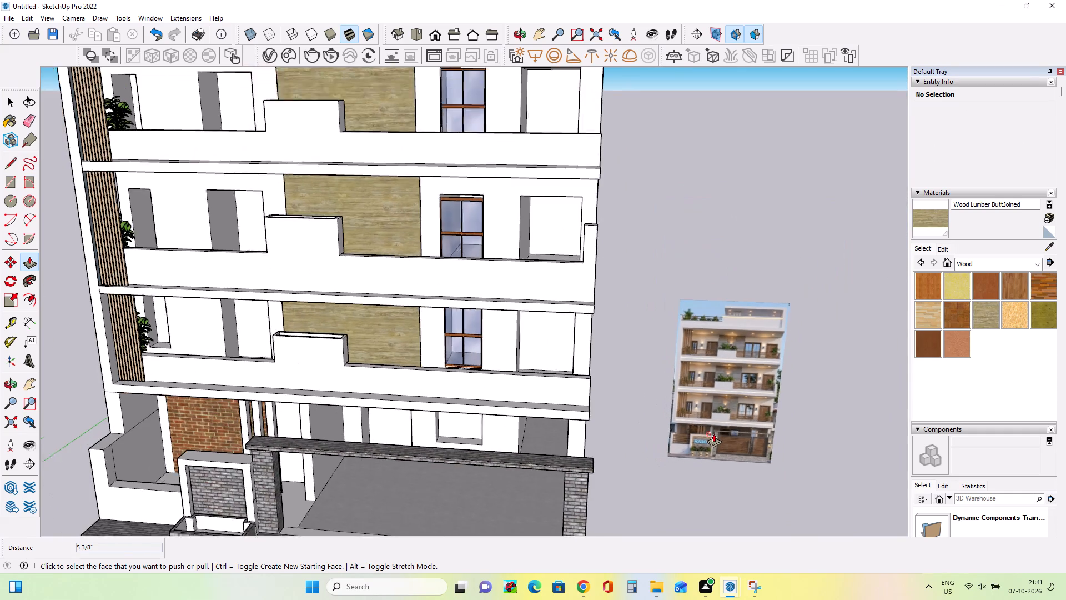
pyautogui.moveTo(713, 433); pyautogui.dragTo(761, 412, button='middle')
# Scale the middle-storey window beside the wood wall vertically by about 1.04 to reach the top of its opening.
pyautogui.scroll(9, 484, 209)
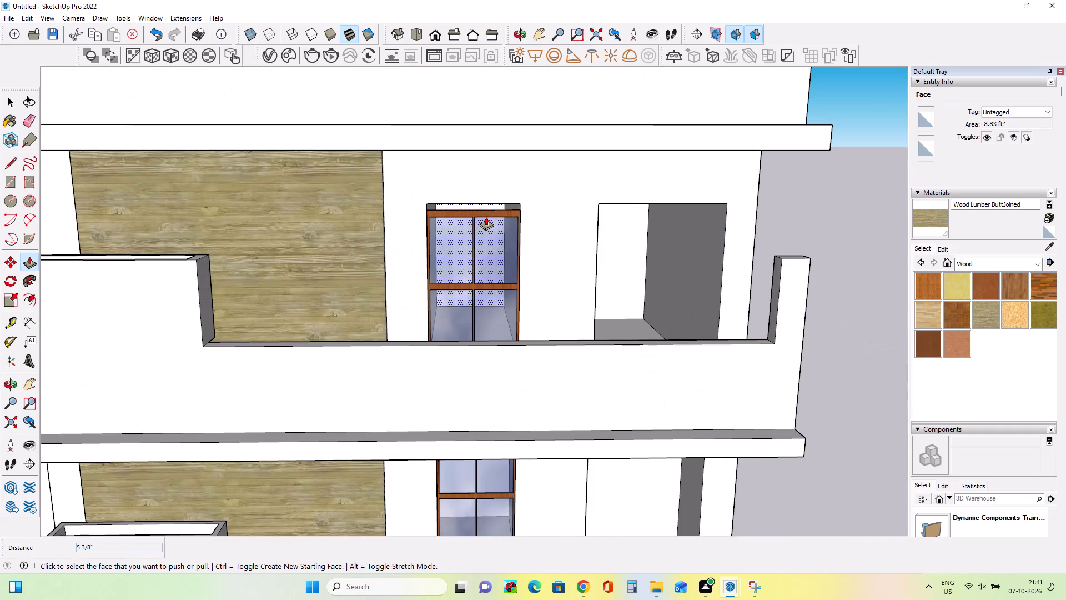
pyautogui.click(8, 107)
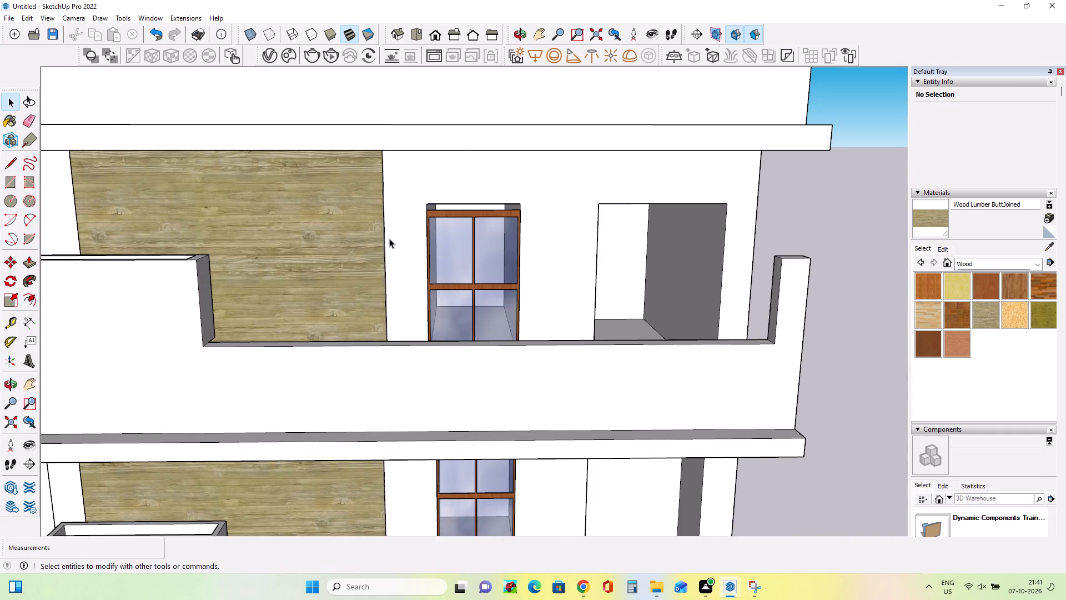
pyautogui.click(452, 241)
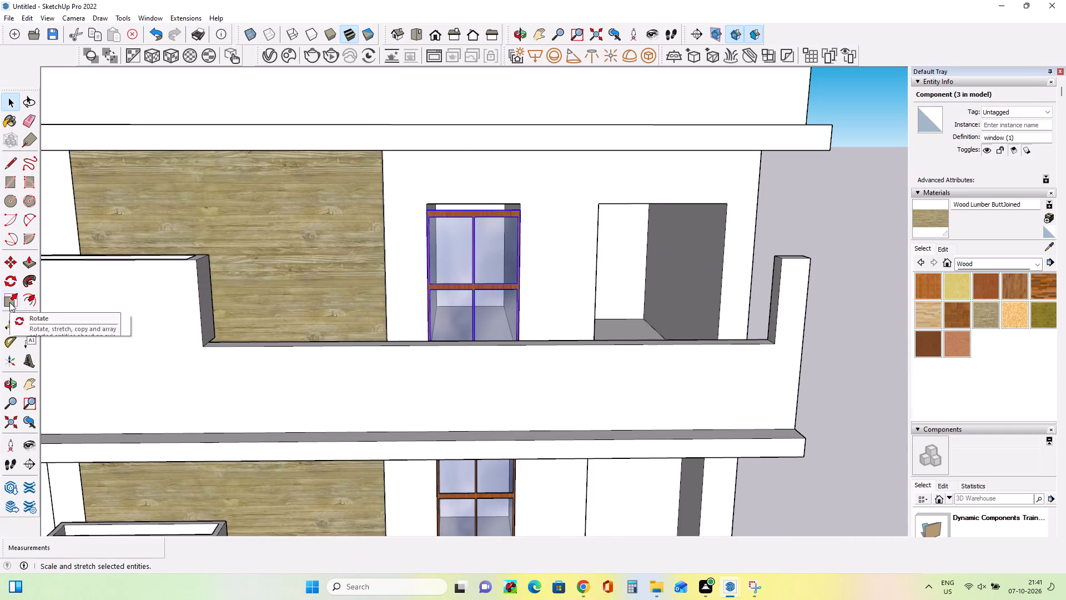
pyautogui.click(9, 302)
pyautogui.moveTo(447, 254); pyautogui.dragTo(456, 313, button='middle')
pyautogui.scroll(9, 474, 223)
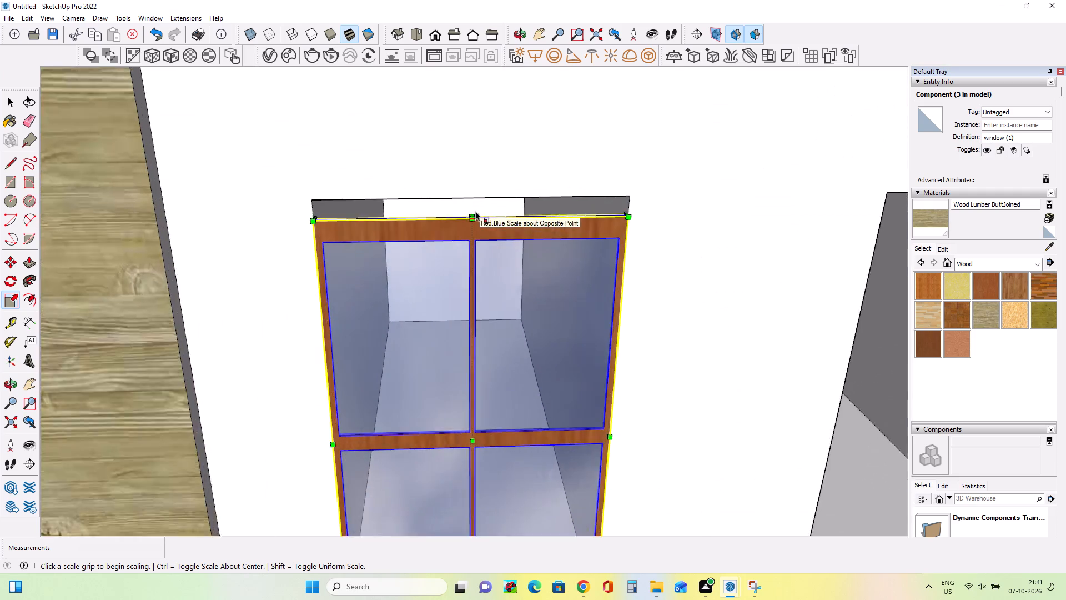
pyautogui.scroll(4, 476, 212)
pyautogui.click(431, 277)
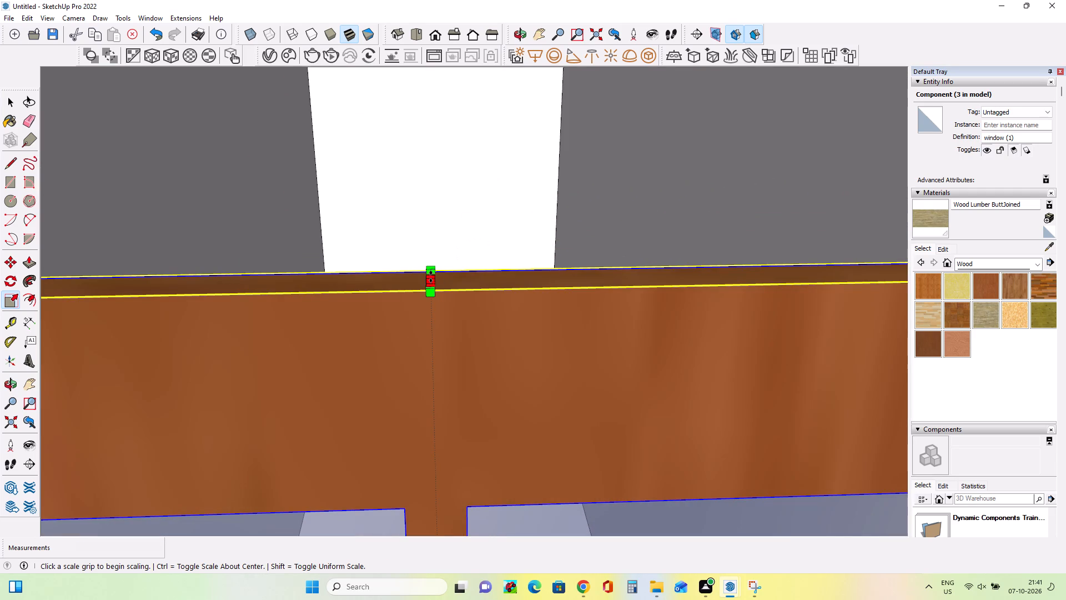
pyautogui.scroll(-9, 447, 201)
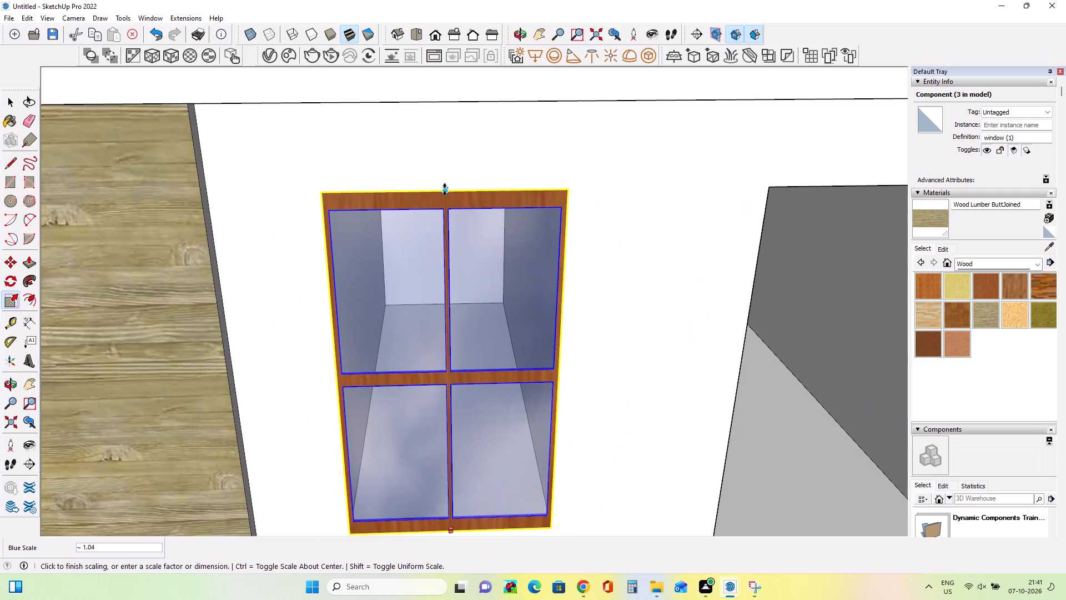
pyautogui.click(445, 189)
pyautogui.scroll(-17, 593, 246)
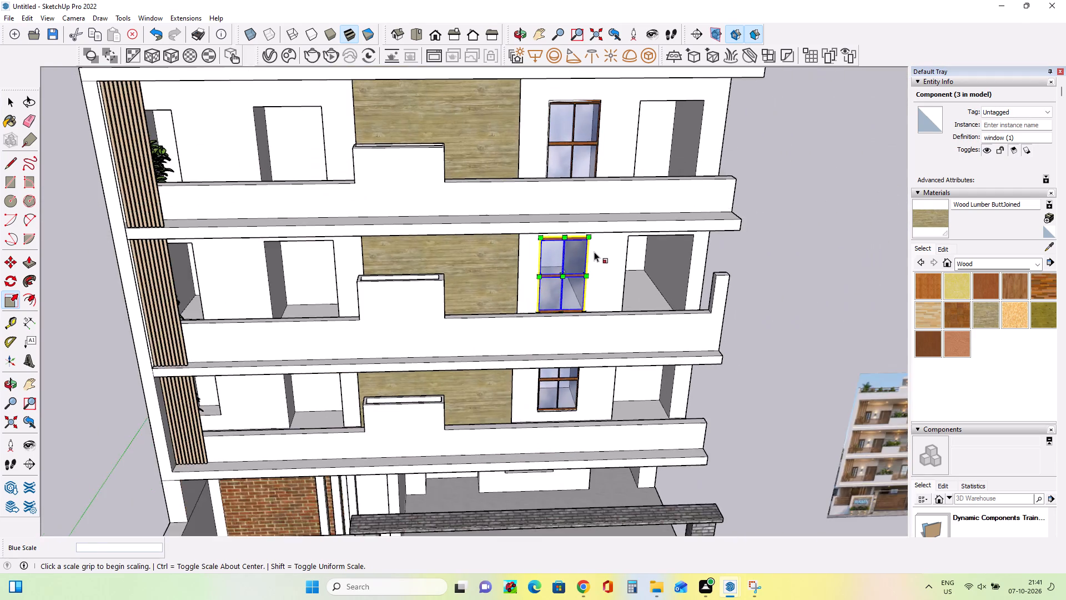
pyautogui.scroll(-9, 594, 252)
# Copy the middle-storey window by its lower corner about 16' 7" across to the narrow opening beside the slatted panel.
pyautogui.moveTo(604, 279); pyautogui.dragTo(531, 267, button='middle')
pyautogui.moveTo(577, 295); pyautogui.dragTo(581, 321, button='middle')
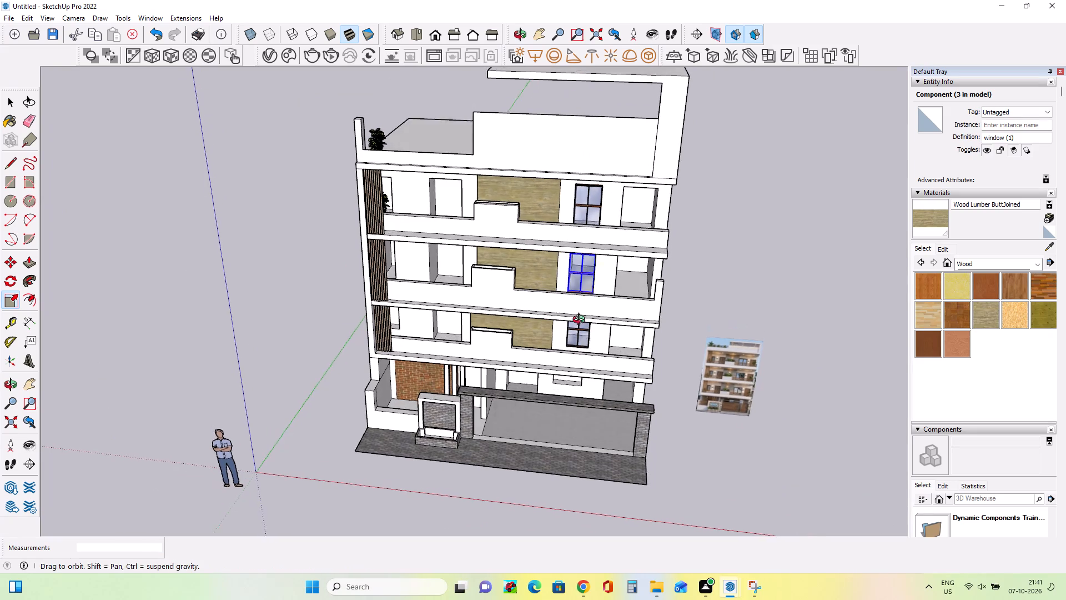
pyautogui.moveTo(581, 321); pyautogui.dragTo(591, 342, button='middle')
pyautogui.click(12, 263)
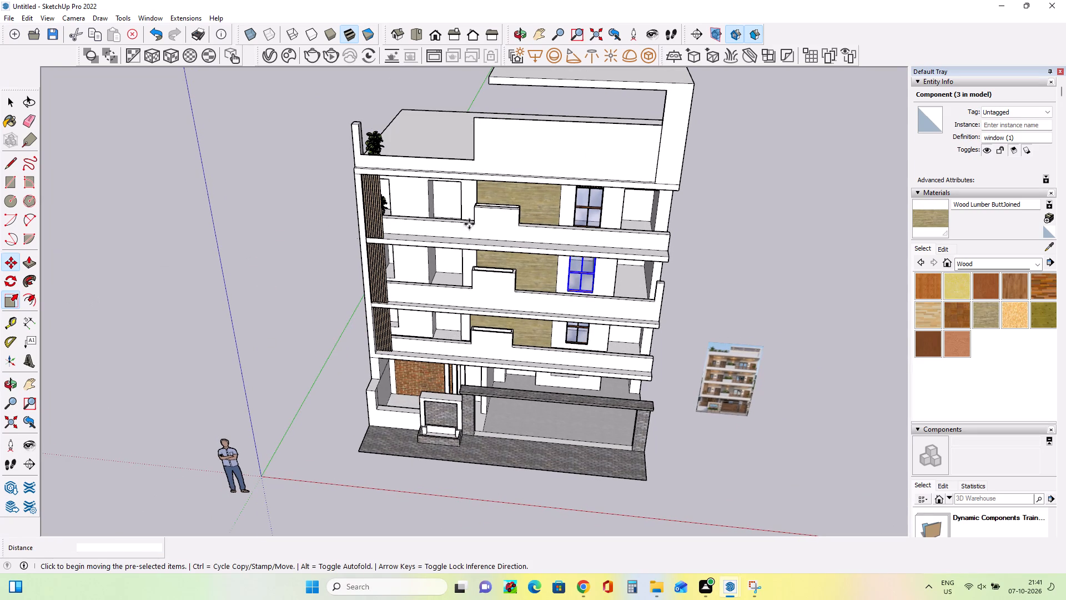
pyautogui.click(567, 291)
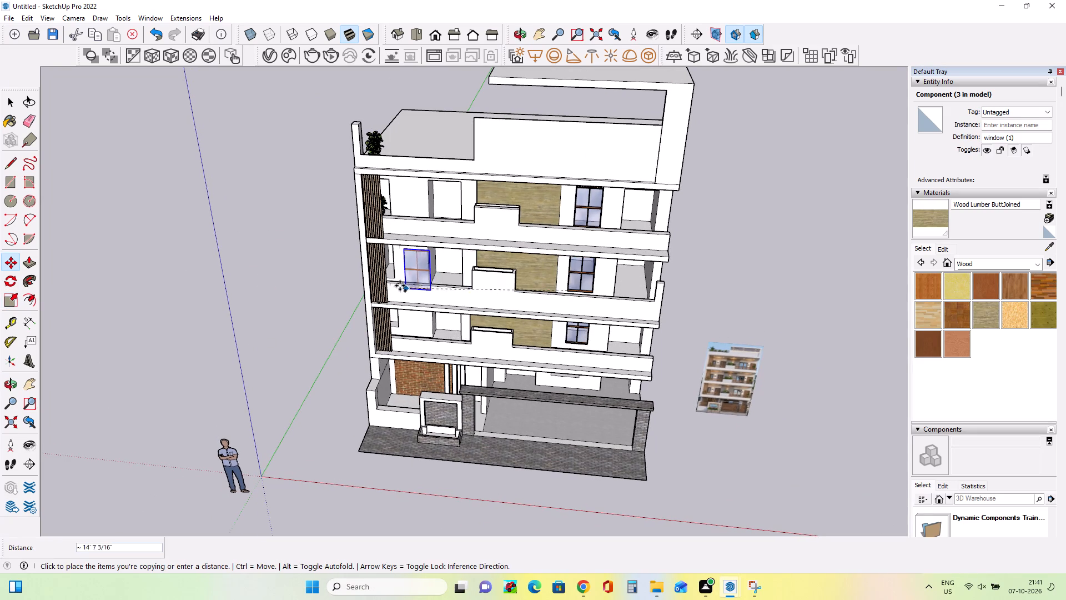
pyautogui.scroll(11, 391, 279)
pyautogui.moveTo(410, 279); pyautogui.dragTo(321, 292, button='middle')
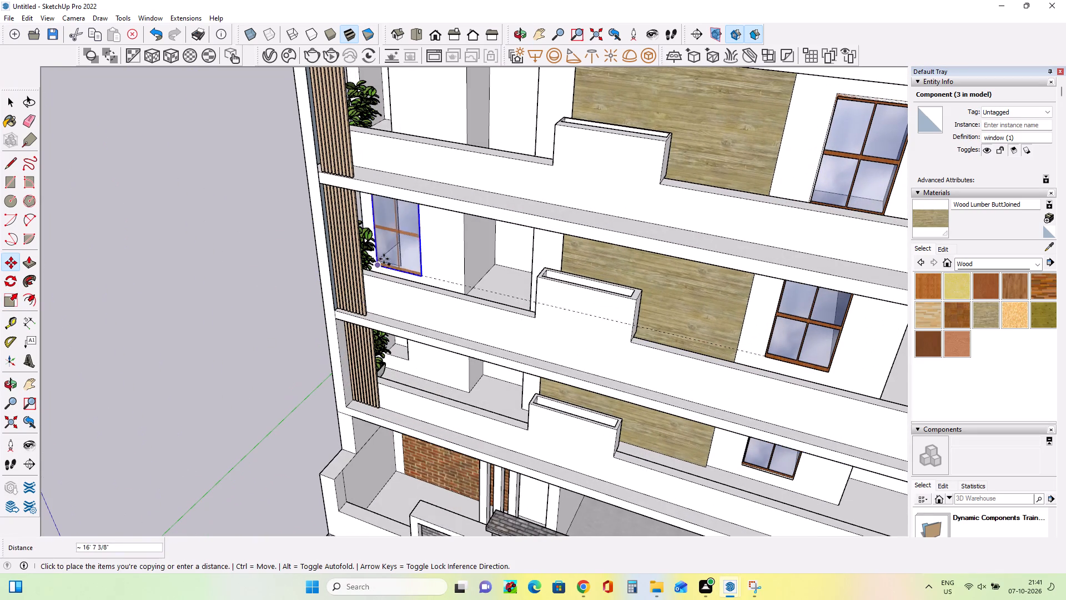
pyautogui.click(384, 256)
# Scale the copied window's width by about 0.55 to fit the narrow opening beside the slatted panel.
pyautogui.moveTo(448, 261); pyautogui.dragTo(472, 211, button='middle')
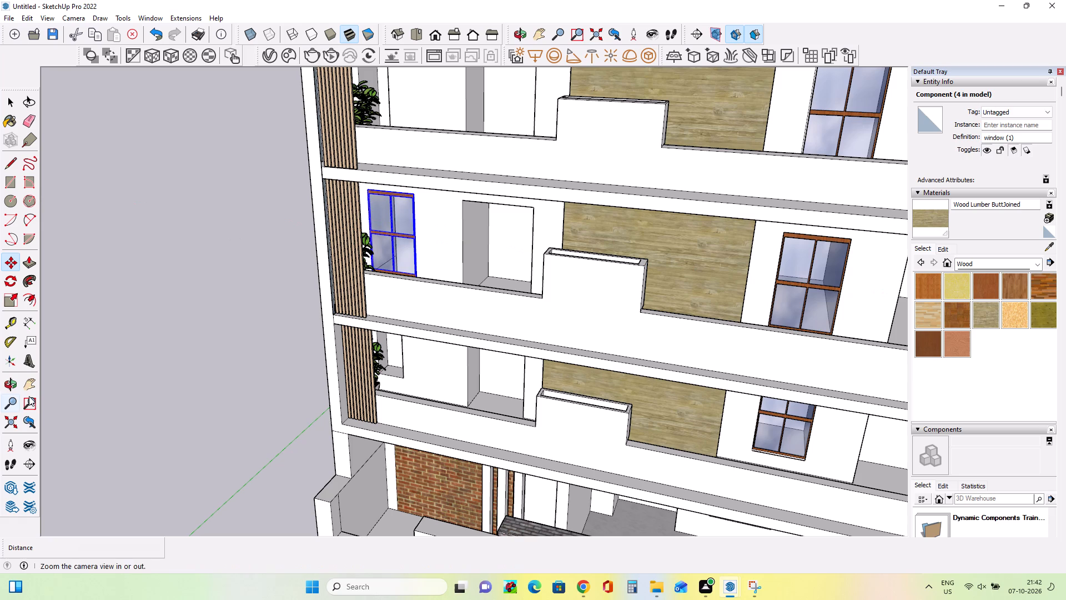
pyautogui.click(8, 300)
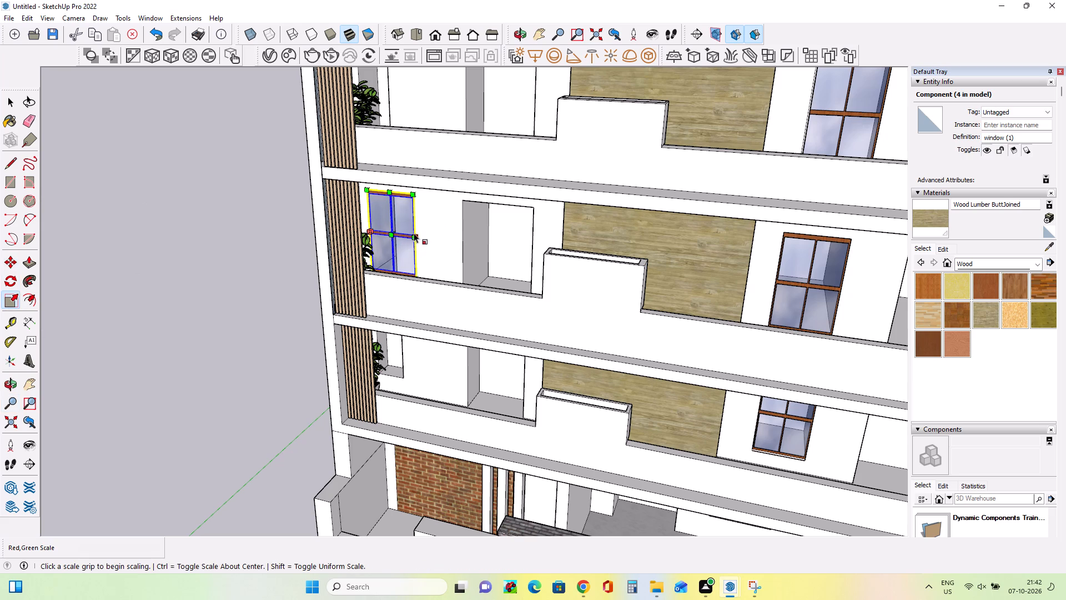
pyautogui.click(414, 233)
pyautogui.click(402, 230)
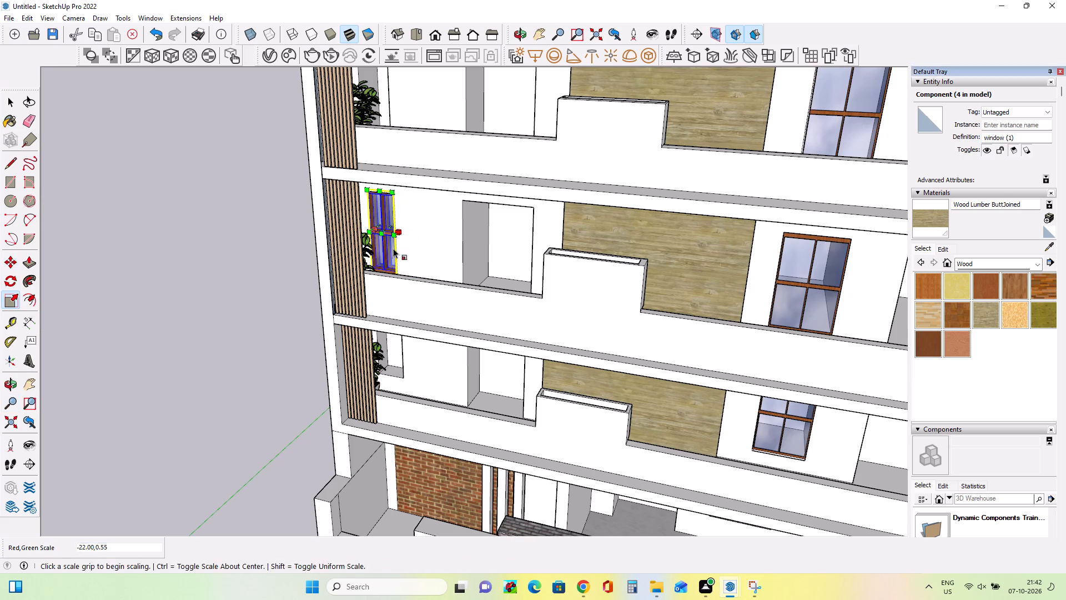
# Copy the narrowed window by its lower corner down about 5' 4" into the matching opening of the lowest balcony storey.
pyautogui.moveTo(380, 256); pyautogui.dragTo(448, 251, button='middle')
pyautogui.moveTo(415, 252); pyautogui.dragTo(360, 297, button='middle')
pyautogui.click(9, 262)
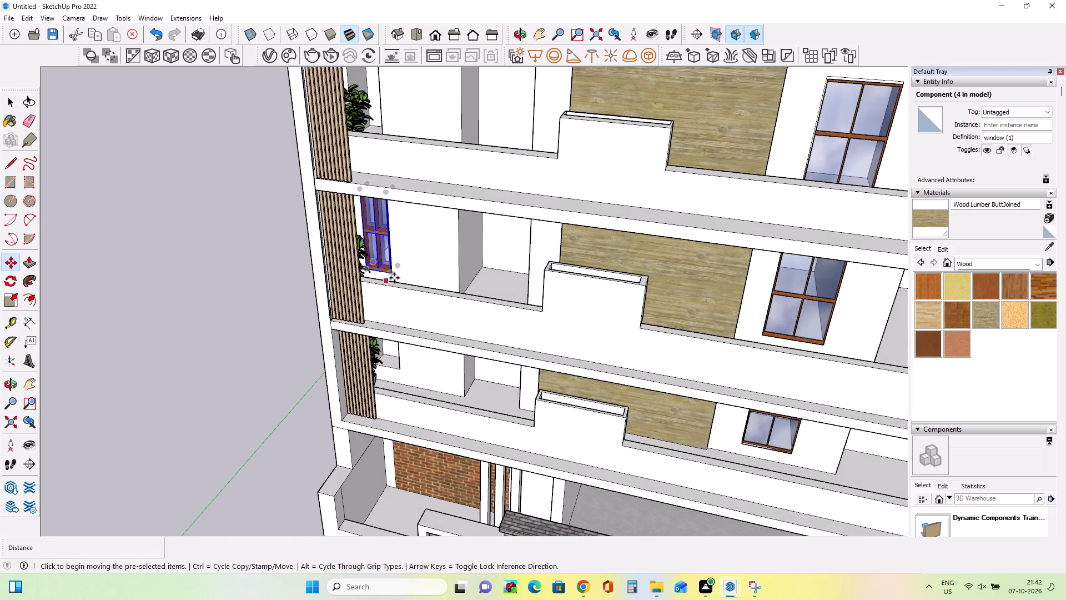
pyautogui.click(393, 276)
pyautogui.click(399, 371)
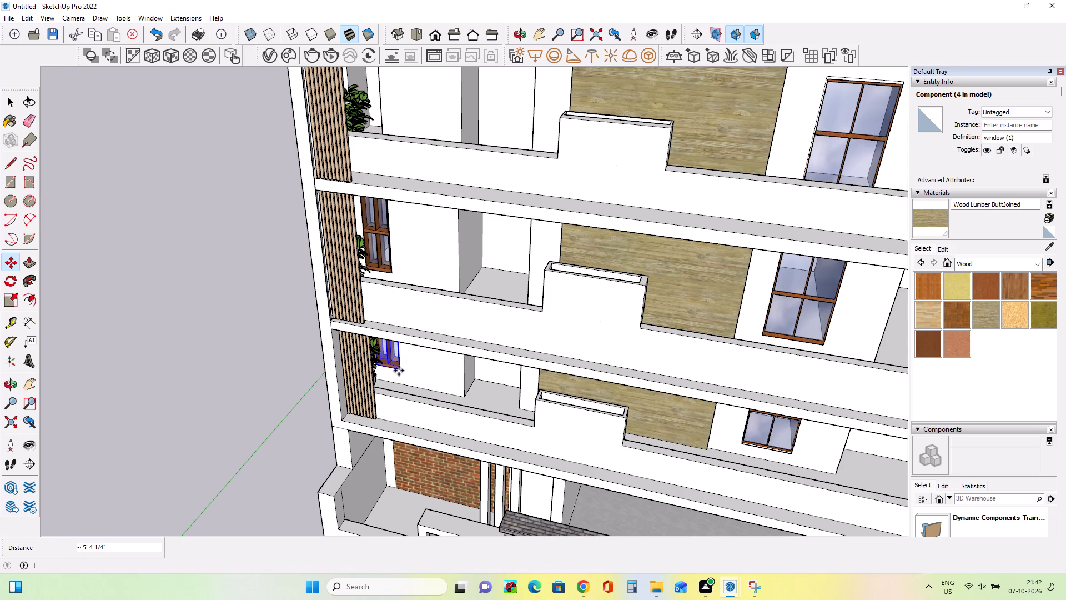
# Copy the lowest balcony storey's narrow window up about 12' 7/8" to the top balcony storey's opening behind the plant.
pyautogui.click(399, 371)
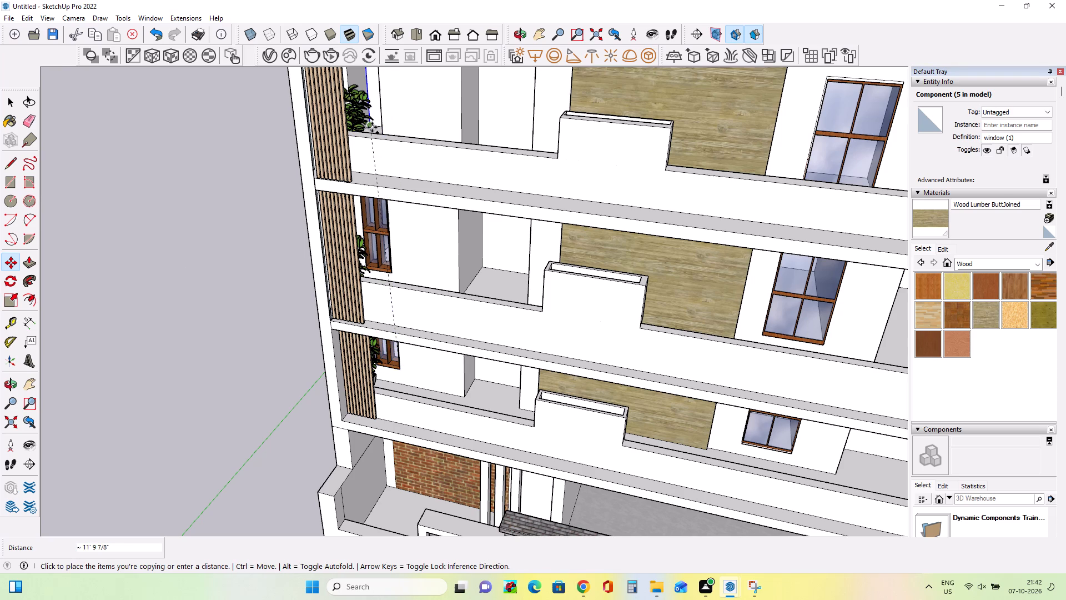
pyautogui.click(383, 130)
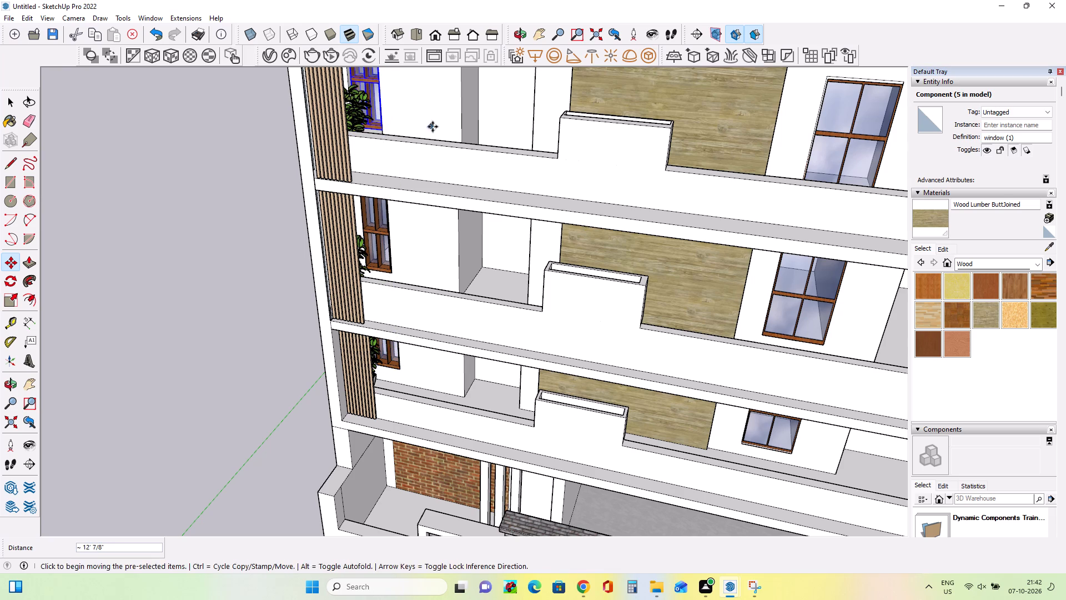
# Move the top-storey narrow window by its lower corner onto the matching lower corner of its opening.
pyautogui.moveTo(438, 134); pyautogui.dragTo(472, 241, button='middle')
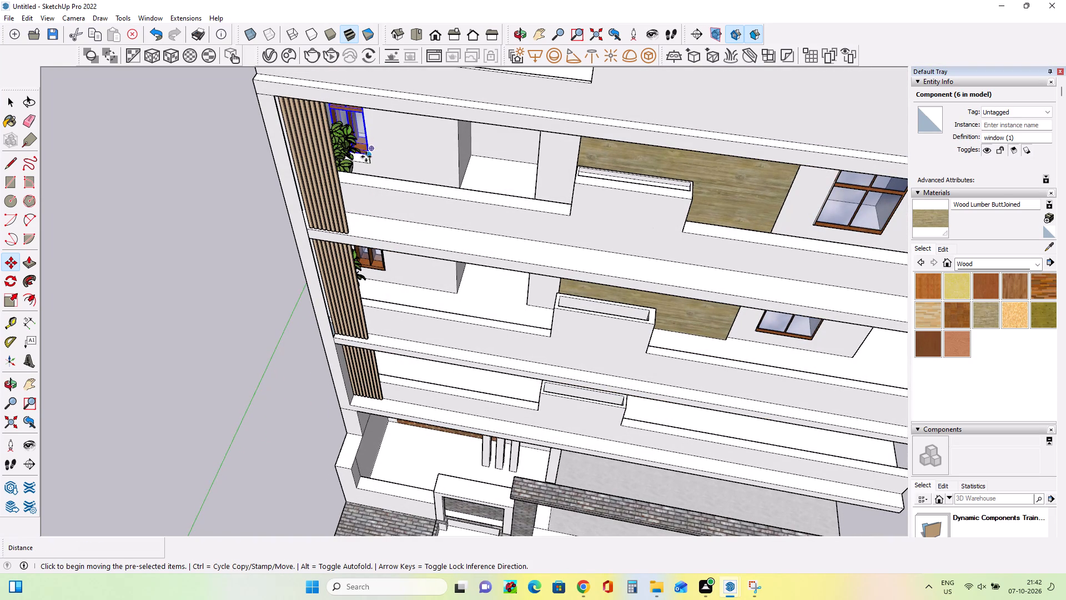
pyautogui.click(366, 157)
pyautogui.click(376, 168)
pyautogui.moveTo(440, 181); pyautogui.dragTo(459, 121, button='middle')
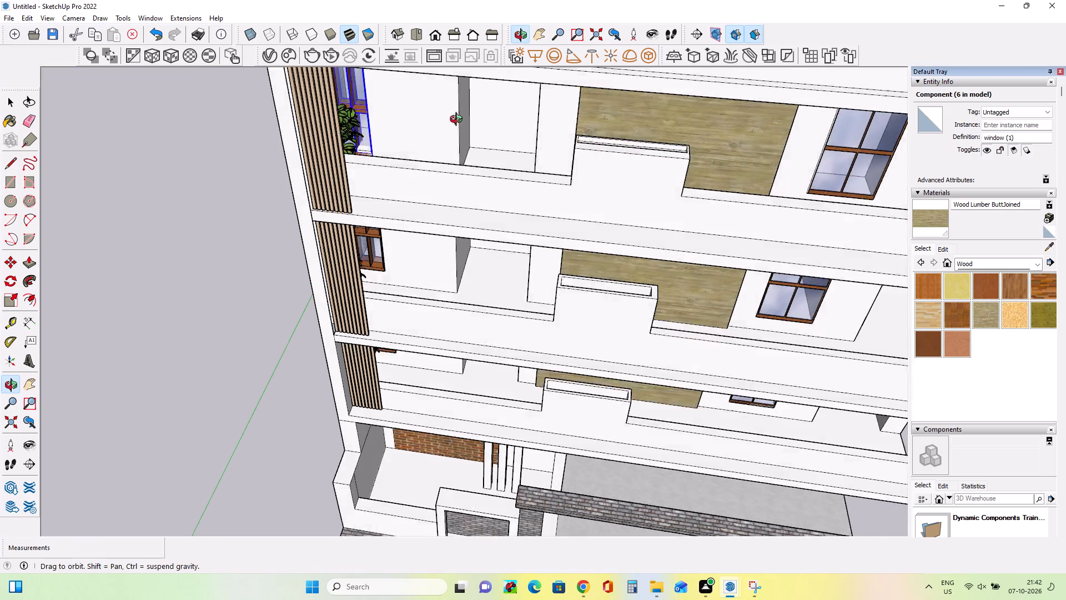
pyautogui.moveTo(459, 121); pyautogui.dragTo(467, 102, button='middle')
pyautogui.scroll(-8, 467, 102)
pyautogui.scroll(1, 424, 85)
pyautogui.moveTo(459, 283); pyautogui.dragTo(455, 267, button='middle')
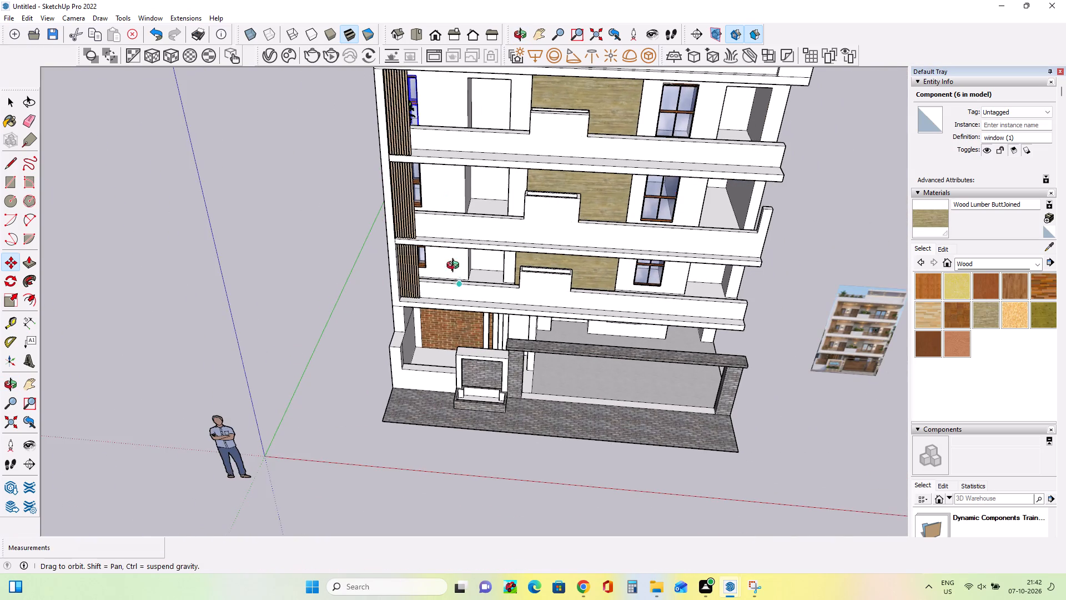
# Scale the lowest balcony storey's narrow window height by about 0.89 so its top fits the opening.
pyautogui.moveTo(455, 267); pyautogui.dragTo(441, 142, button='middle')
pyautogui.scroll(8, 418, 237)
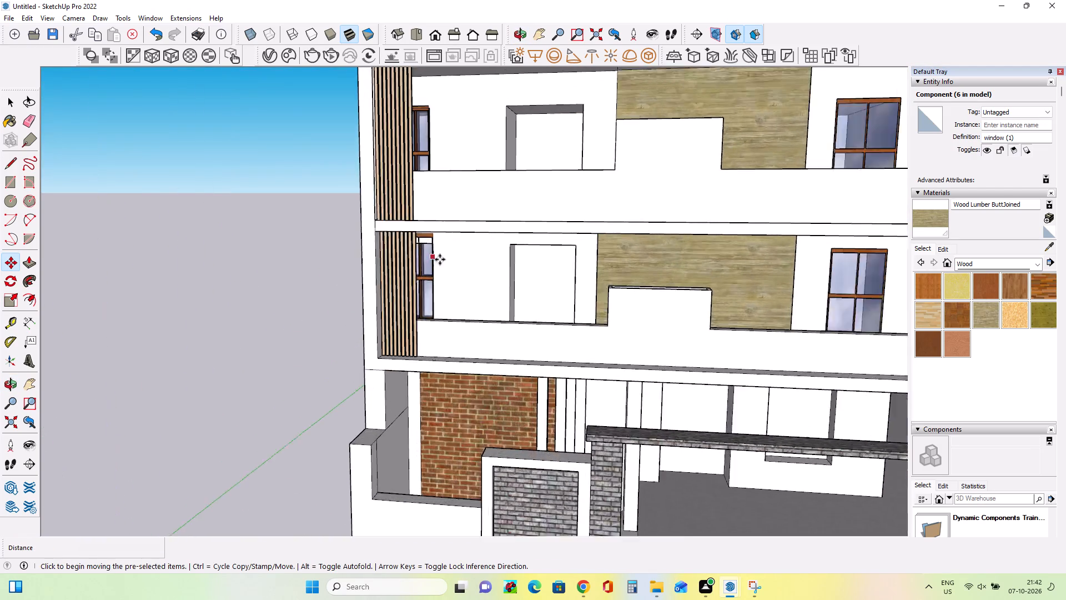
pyautogui.scroll(2, 440, 259)
pyautogui.moveTo(457, 272); pyautogui.dragTo(396, 286, button='middle')
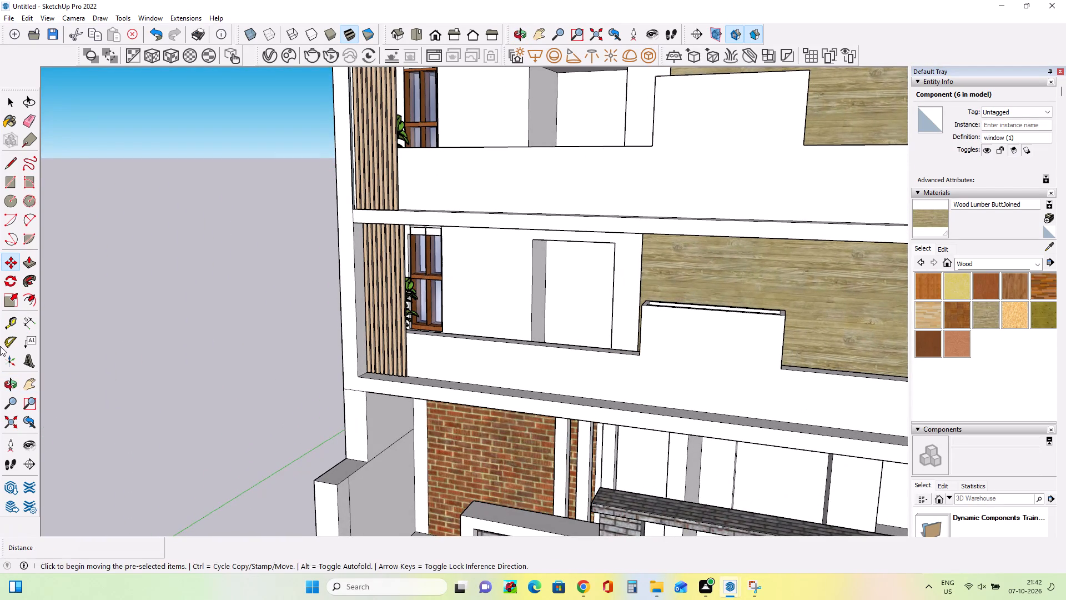
pyautogui.click(11, 103)
pyautogui.click(428, 277)
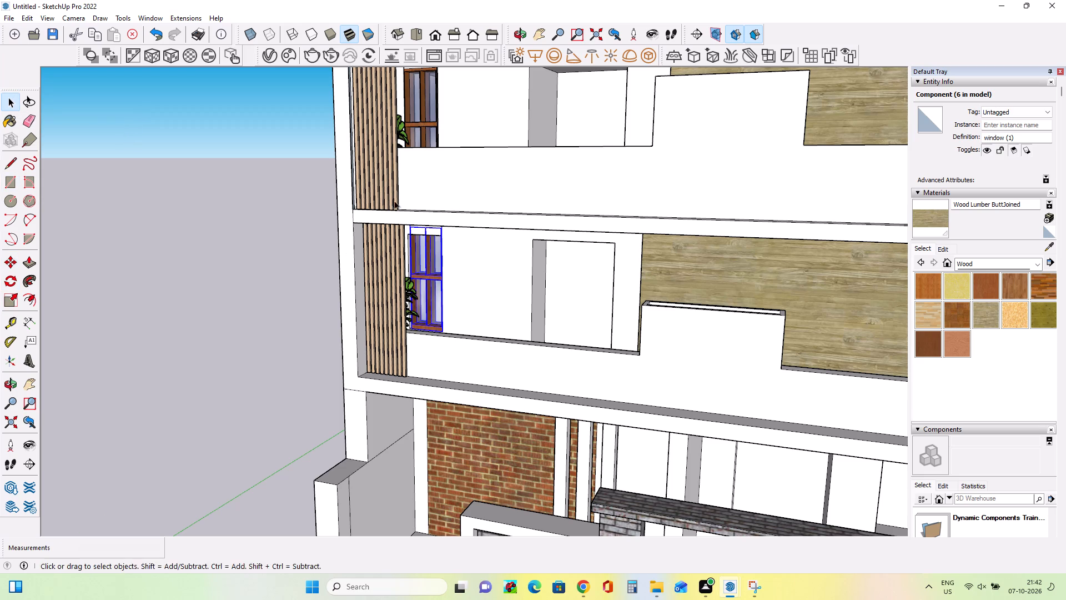
pyautogui.click(14, 296)
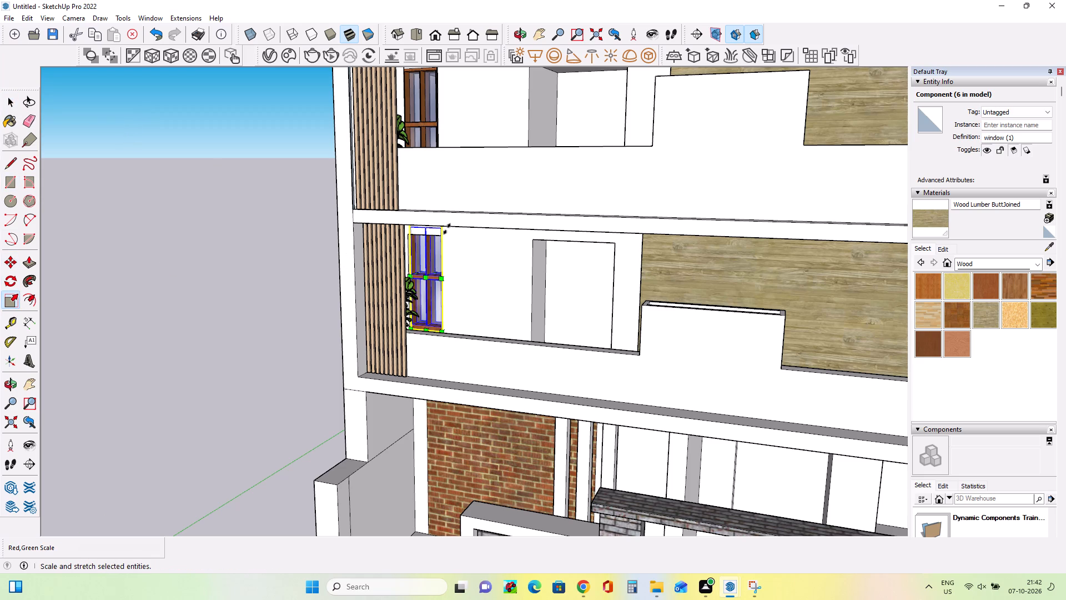
pyautogui.click(424, 226)
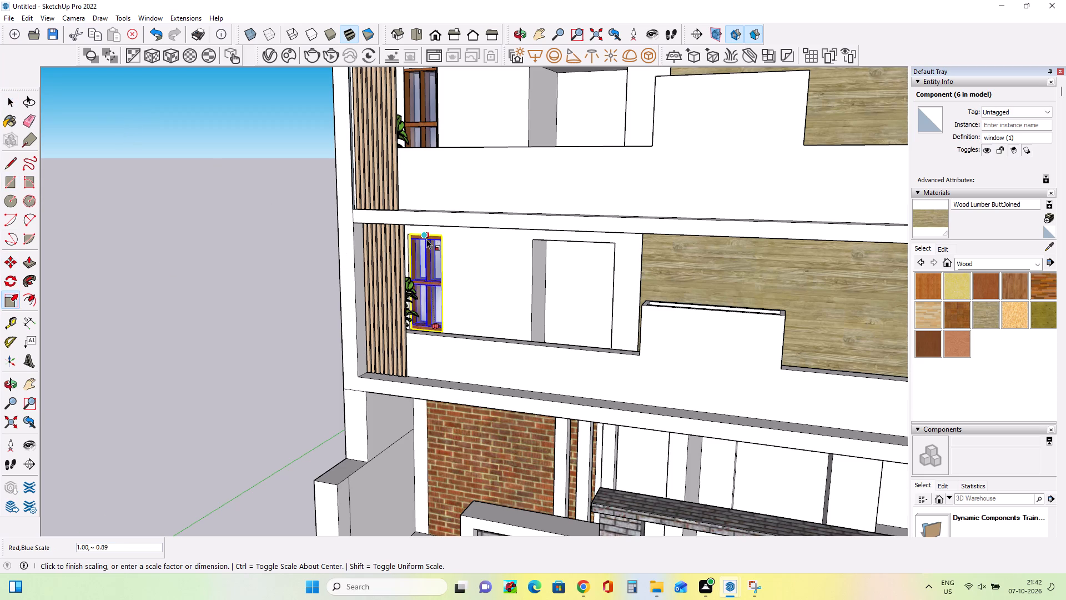
pyautogui.click(428, 236)
pyautogui.scroll(-4, 428, 364)
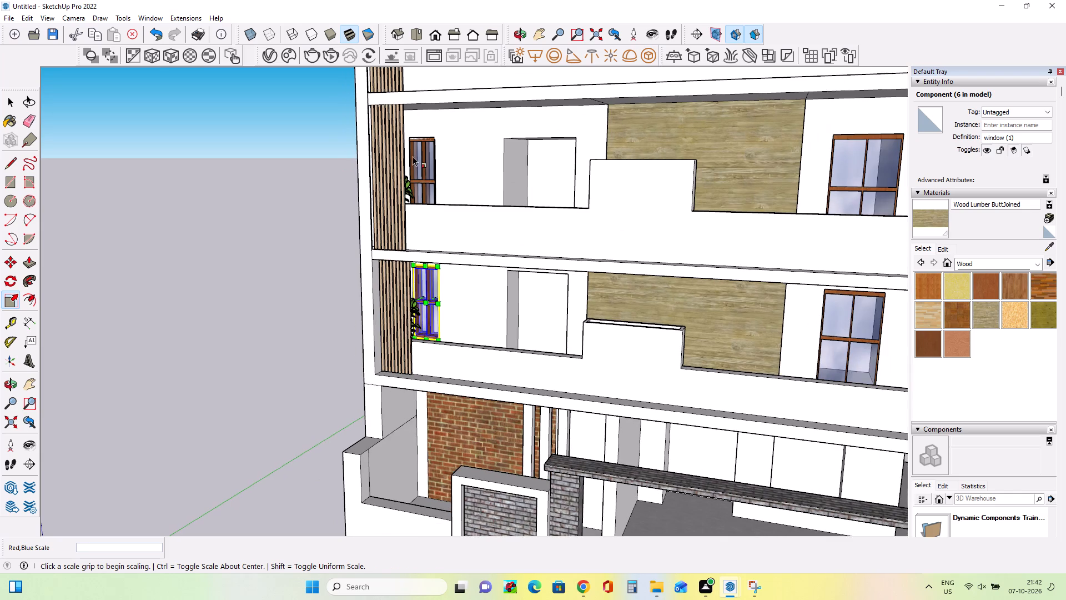
# Scale the middle balcony storey's narrow window height by about 0.99 to fit the top of its opening.
pyautogui.scroll(4, 415, 143)
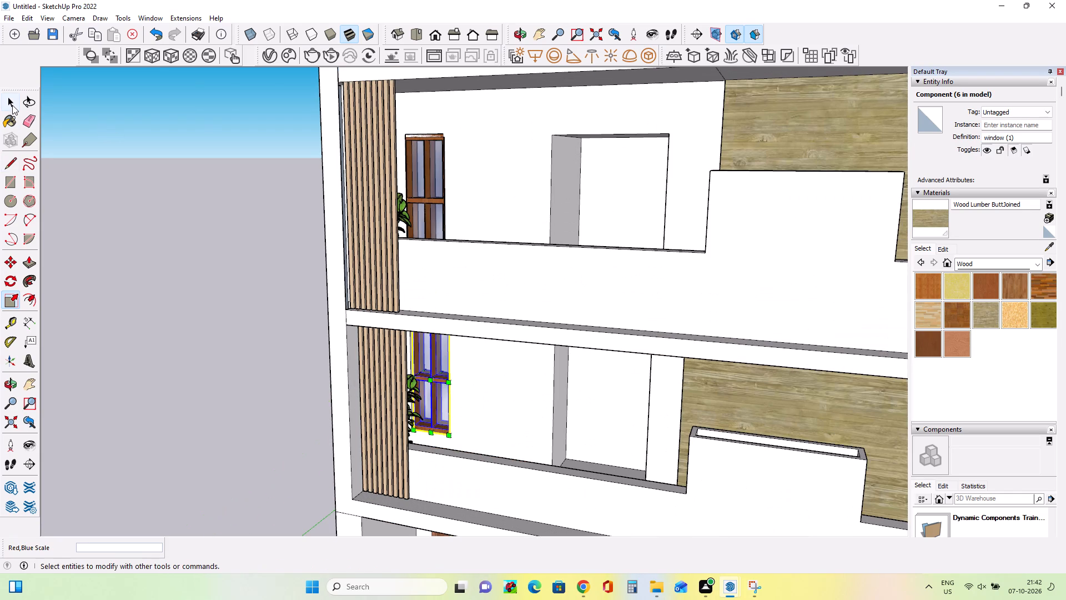
pyautogui.click(12, 105)
pyautogui.click(440, 177)
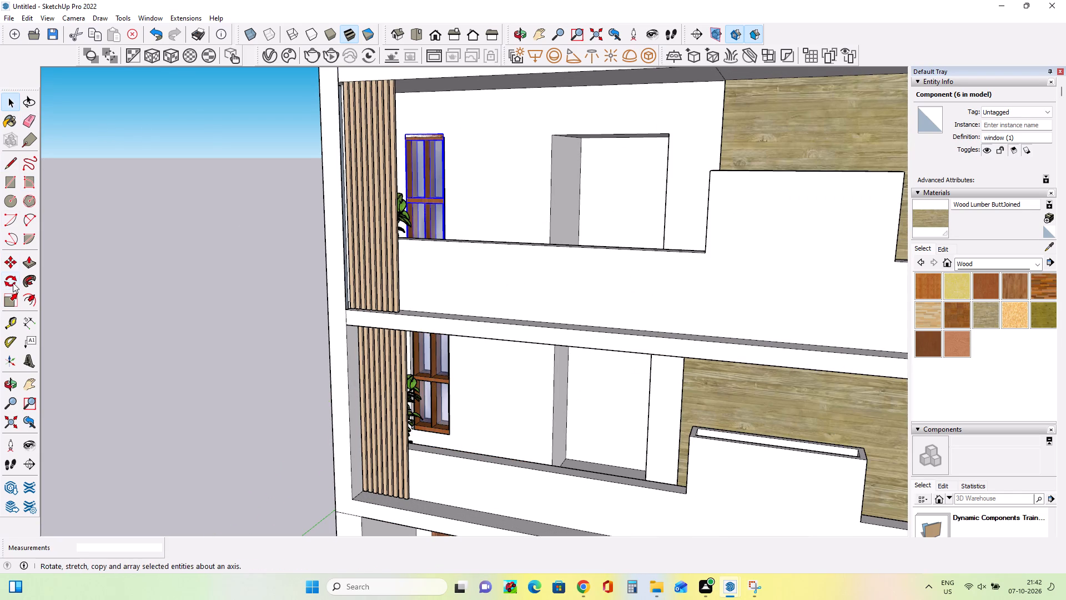
pyautogui.click(13, 302)
pyautogui.click(424, 128)
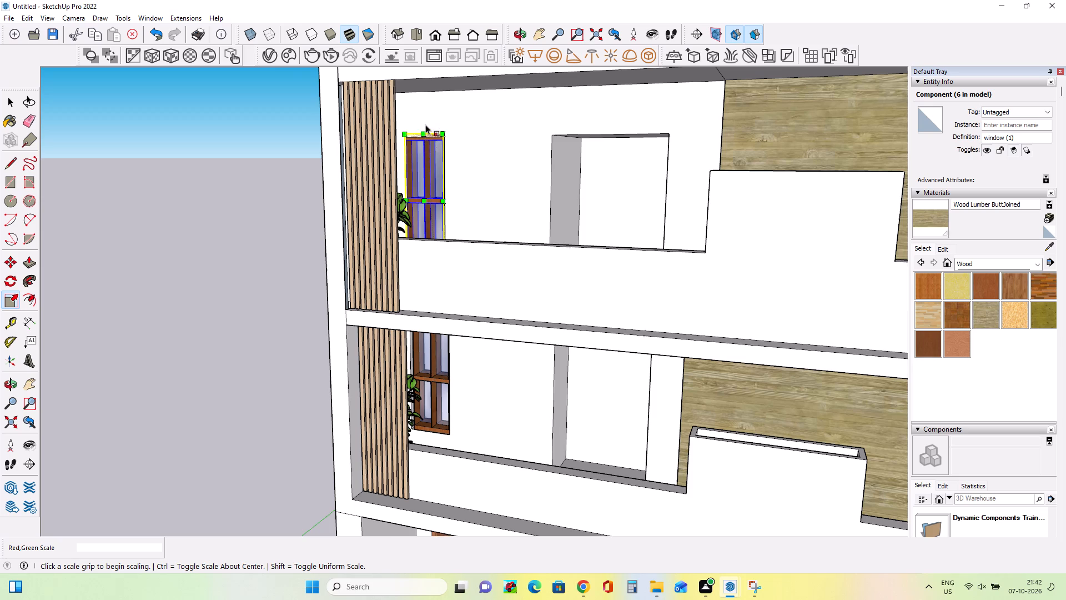
pyautogui.scroll(6, 425, 117)
pyautogui.click(422, 139)
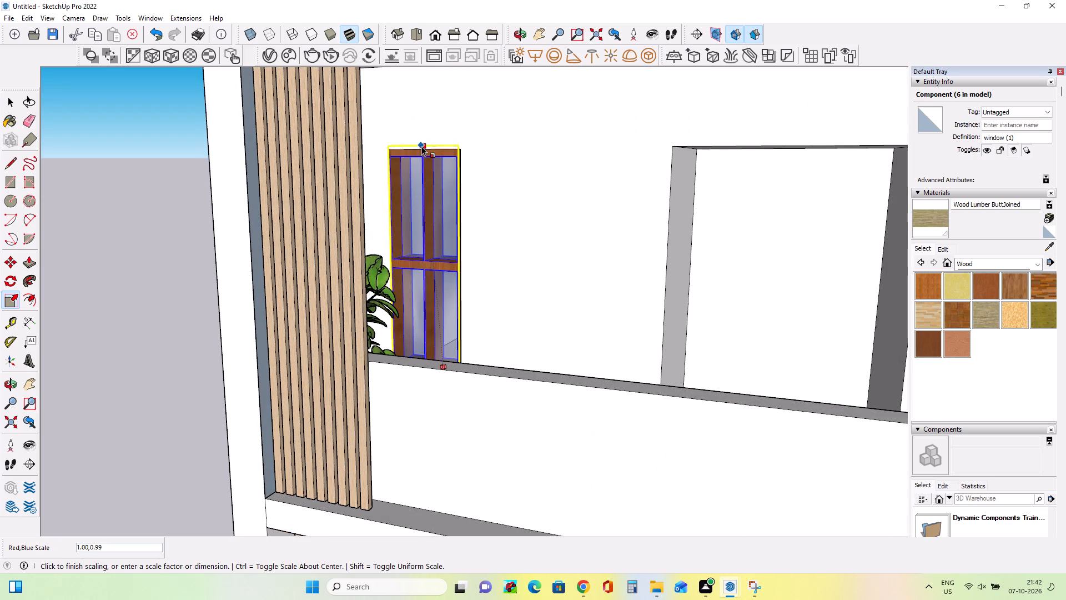
pyautogui.click(421, 148)
pyautogui.scroll(-20, 444, 194)
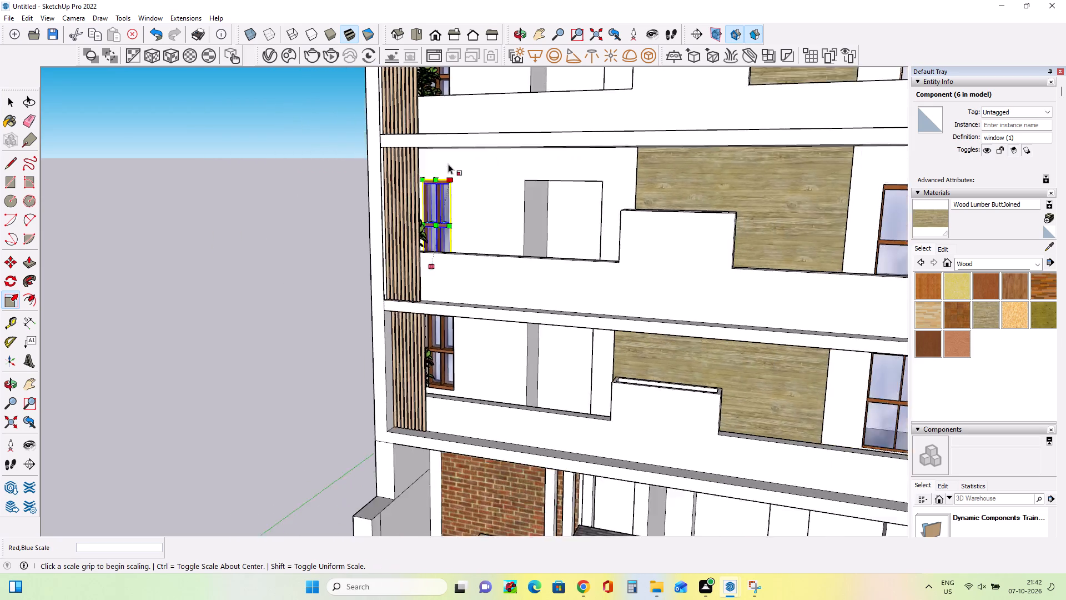
# Scale the top balcony storey's narrow window height by about 0.97 to match the top of its opening.
pyautogui.scroll(-2, 448, 164)
pyautogui.moveTo(446, 61); pyautogui.dragTo(458, 121, button='middle')
pyautogui.scroll(-9, 460, 127)
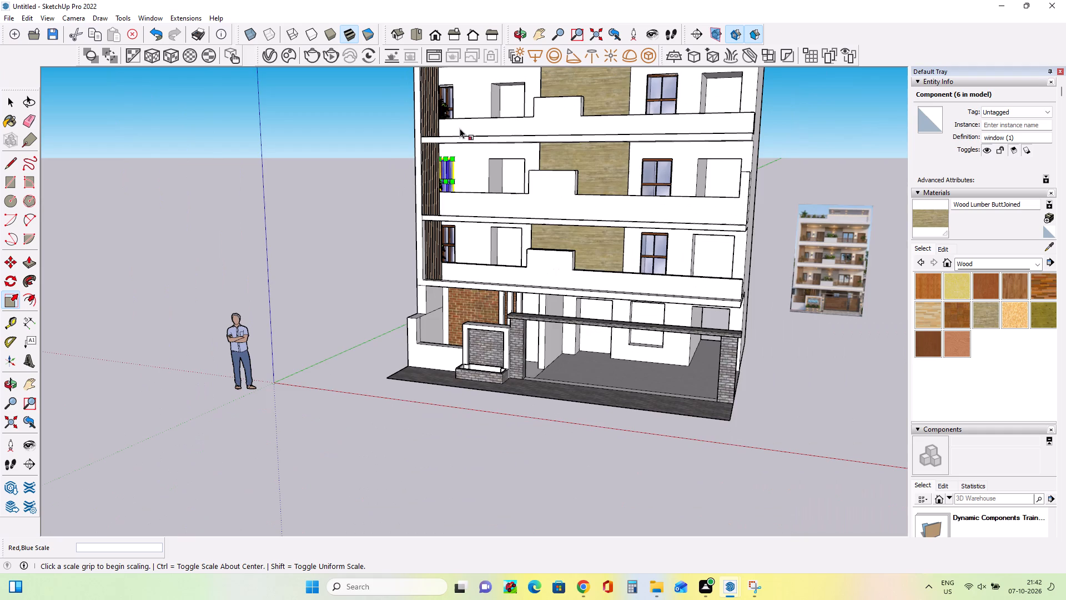
pyautogui.scroll(19, 442, 73)
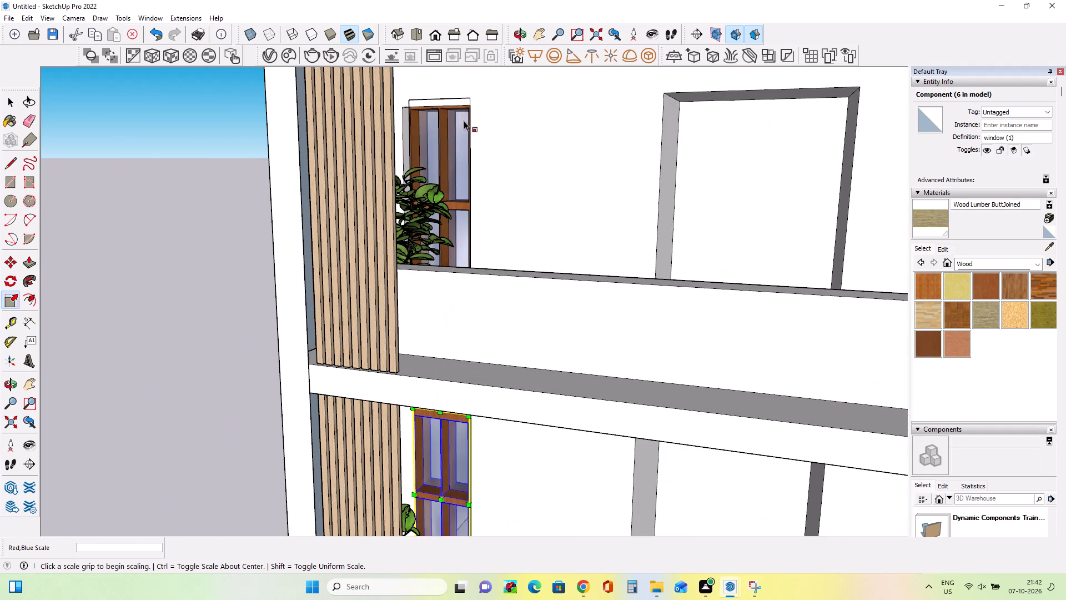
pyautogui.click(12, 101)
pyautogui.click(440, 149)
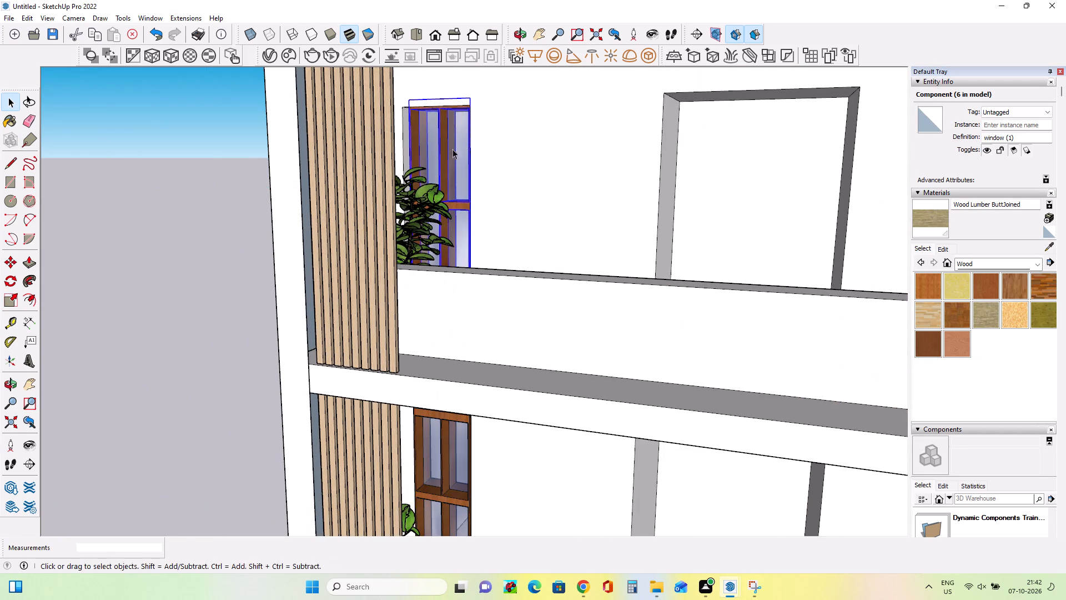
pyautogui.click(10, 301)
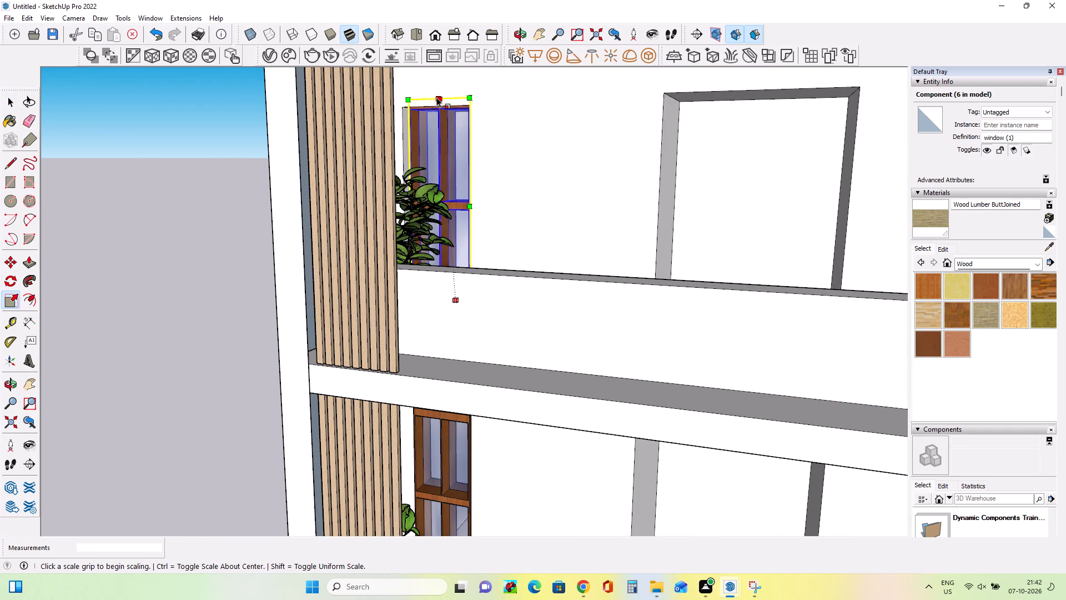
pyautogui.click(437, 93)
pyautogui.moveTo(438, 96); pyautogui.dragTo(438, 104)
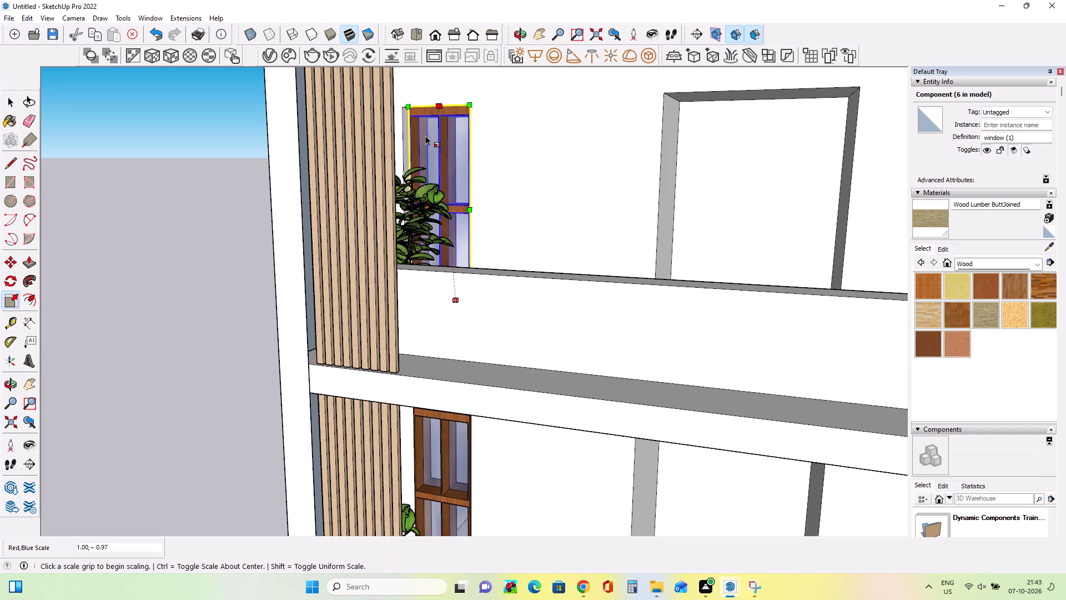
# Scale the top-storey narrow window uniformly by about 0.94 from its lower corner, raising its bottom to the opening's lower edge.
pyautogui.moveTo(456, 164); pyautogui.dragTo(409, 264, button='middle')
pyautogui.scroll(4, 452, 217)
pyautogui.moveTo(451, 261); pyautogui.dragTo(439, 282, button='middle')
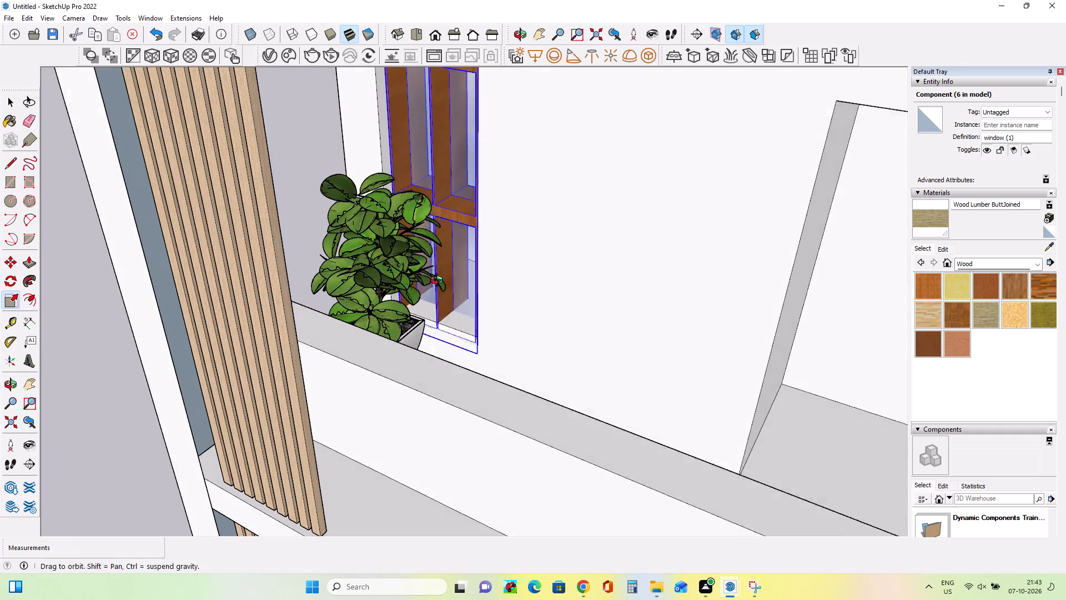
pyautogui.moveTo(439, 282); pyautogui.dragTo(431, 296, button='middle')
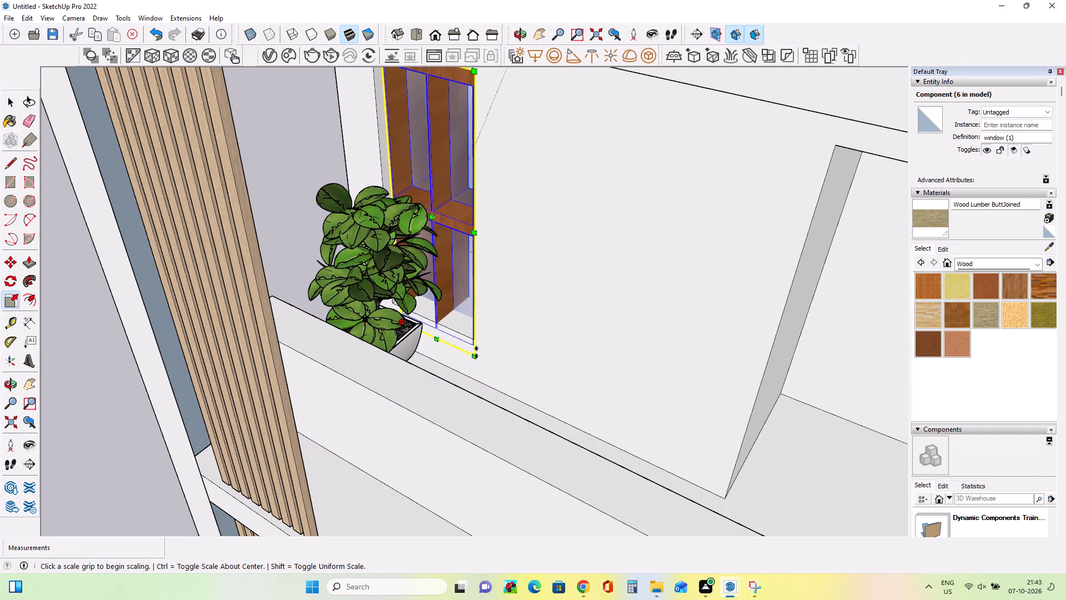
pyautogui.click(476, 354)
pyautogui.click(470, 341)
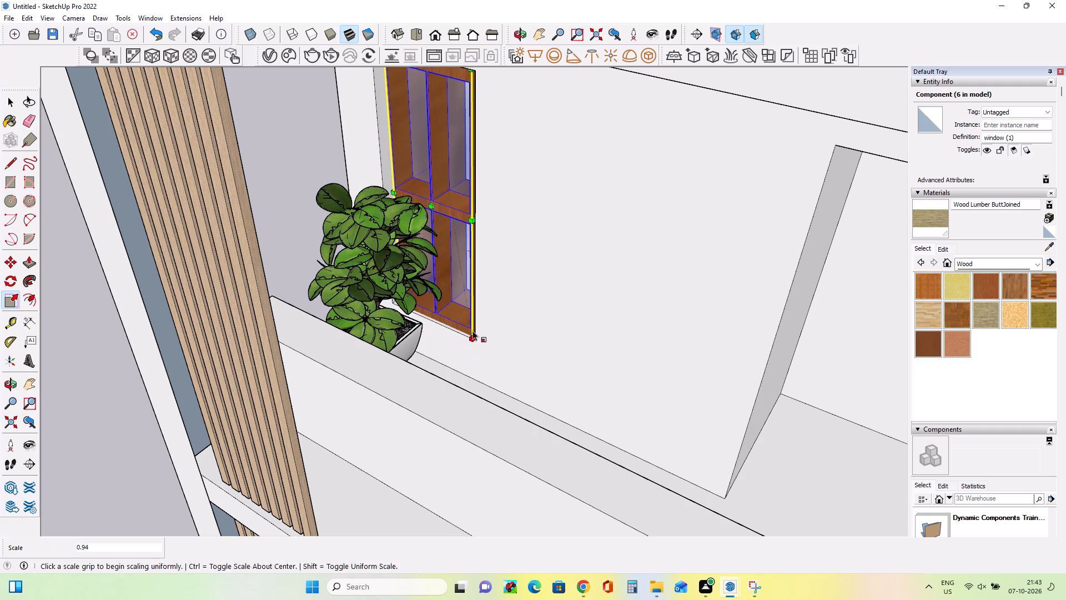
# Move the top-storey narrow window by its lower corner about 1 1/8" onto the matching corner of the opening.
pyautogui.moveTo(474, 318); pyautogui.dragTo(468, 341, button='middle')
pyautogui.scroll(3, 469, 342)
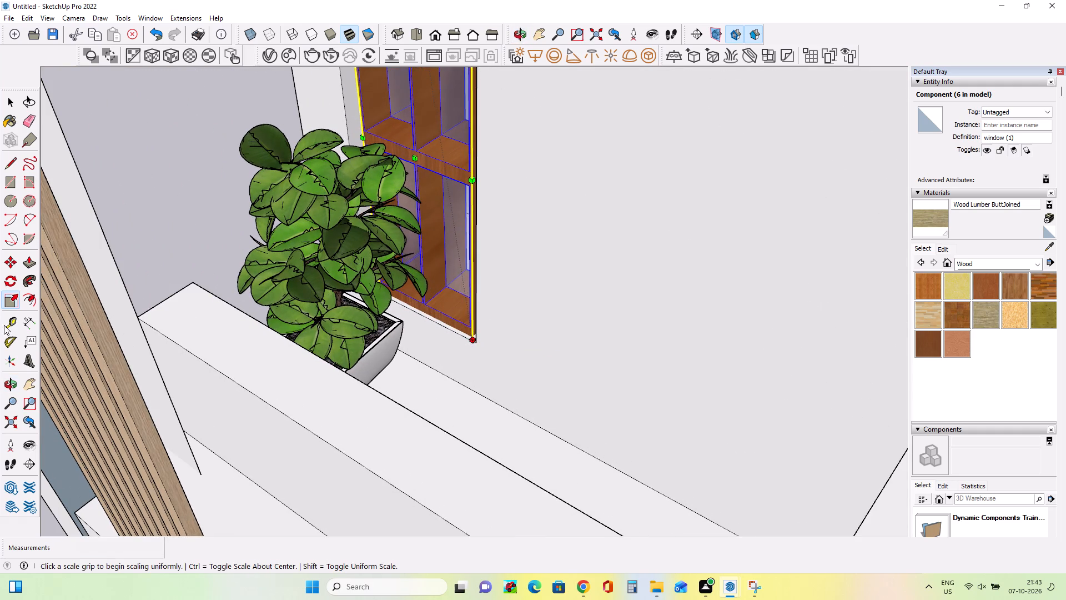
pyautogui.click(8, 271)
pyautogui.click(474, 338)
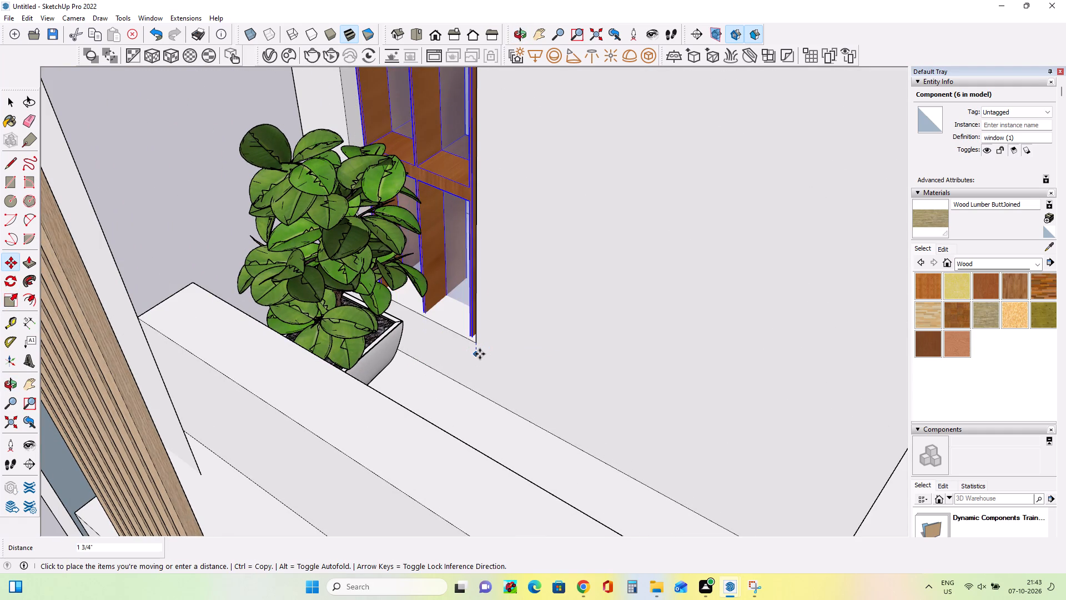
pyautogui.click(477, 348)
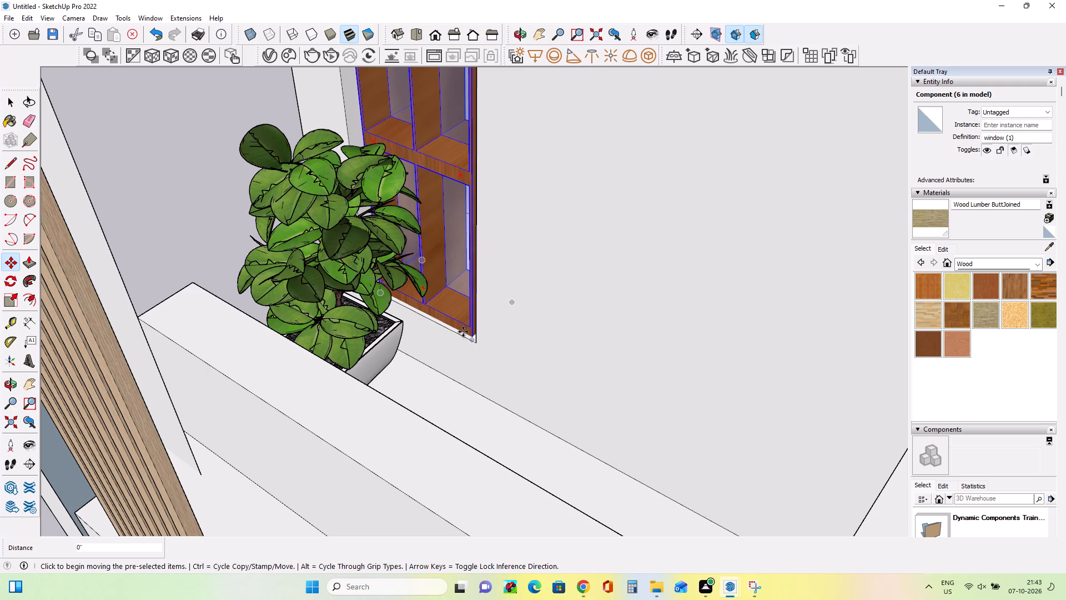
pyautogui.scroll(3, 463, 332)
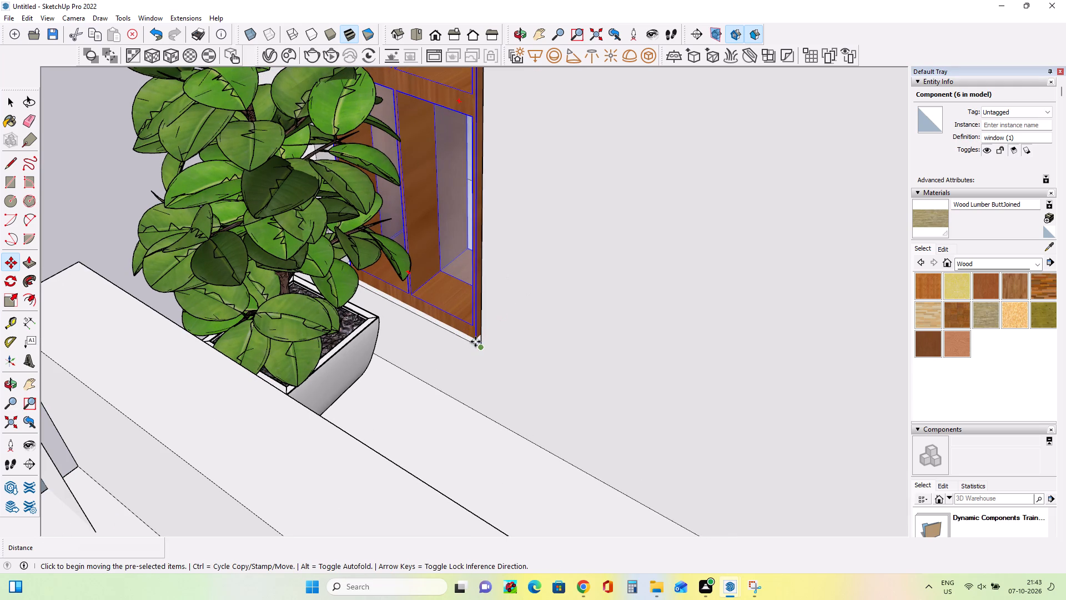
pyautogui.click(475, 339)
pyautogui.click(481, 342)
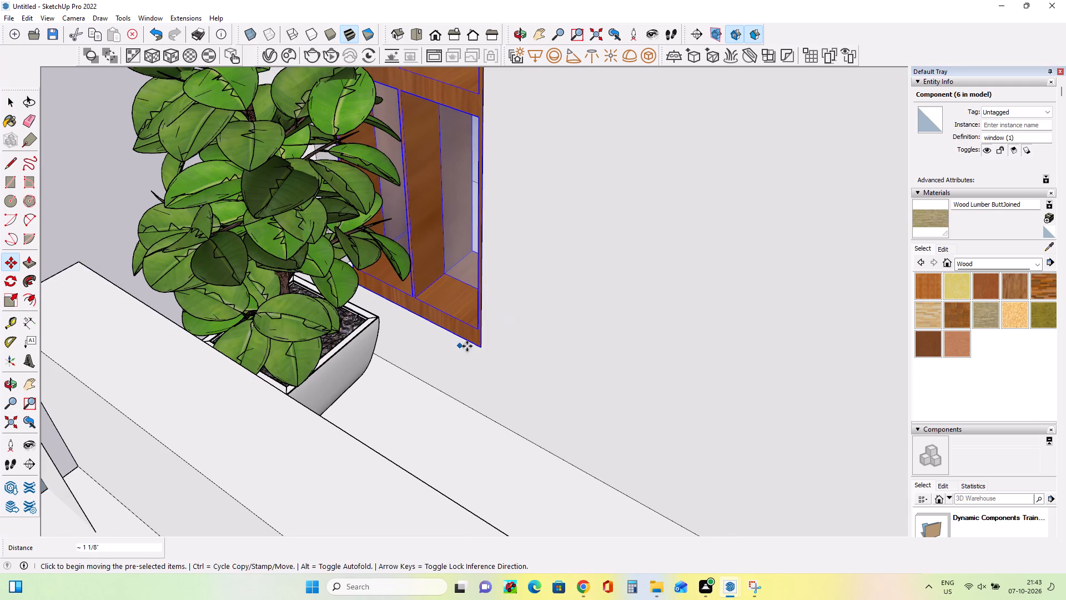
# Scale the top-storey narrow window's width by about 1.19 so it reaches the opening's edge behind the plant.
pyautogui.moveTo(472, 346); pyautogui.dragTo(520, 332, button='middle')
pyautogui.scroll(-13, 520, 332)
pyautogui.moveTo(492, 248); pyautogui.dragTo(472, 155, button='middle')
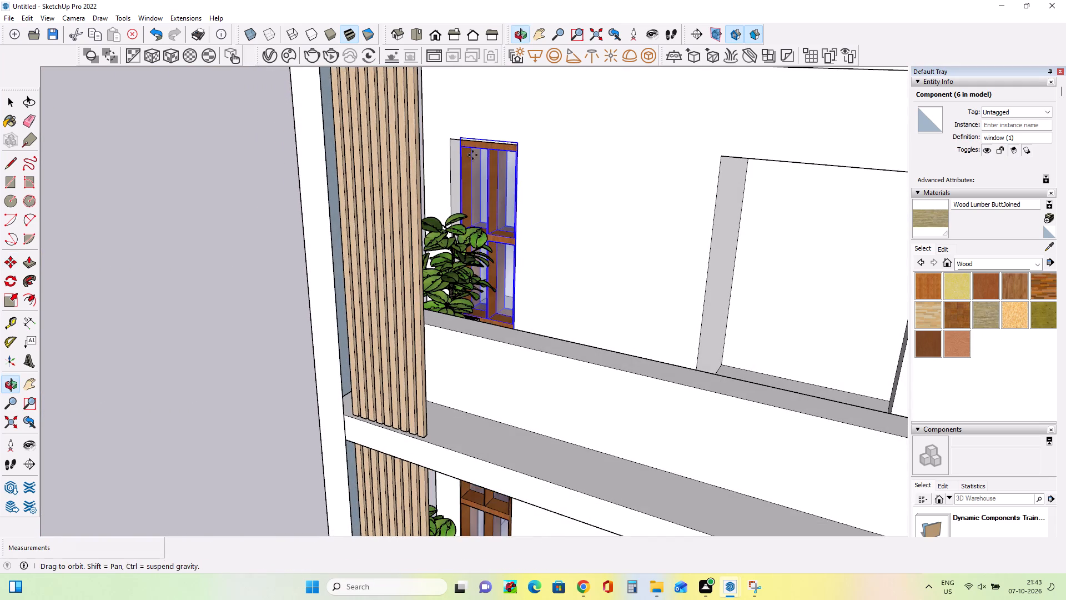
pyautogui.scroll(4, 448, 146)
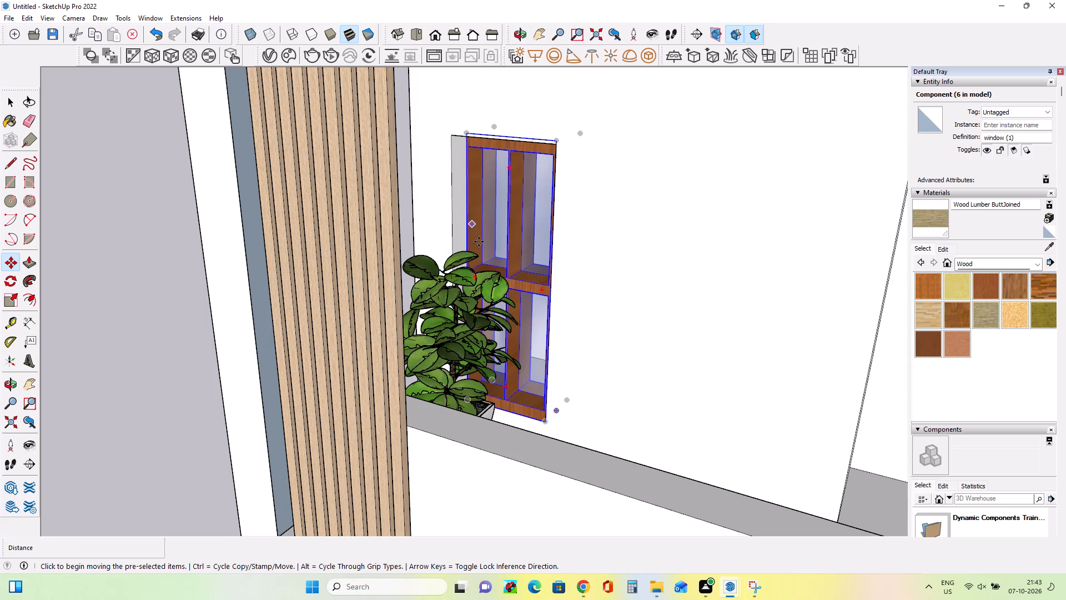
pyautogui.moveTo(489, 258); pyautogui.dragTo(506, 286, button='middle')
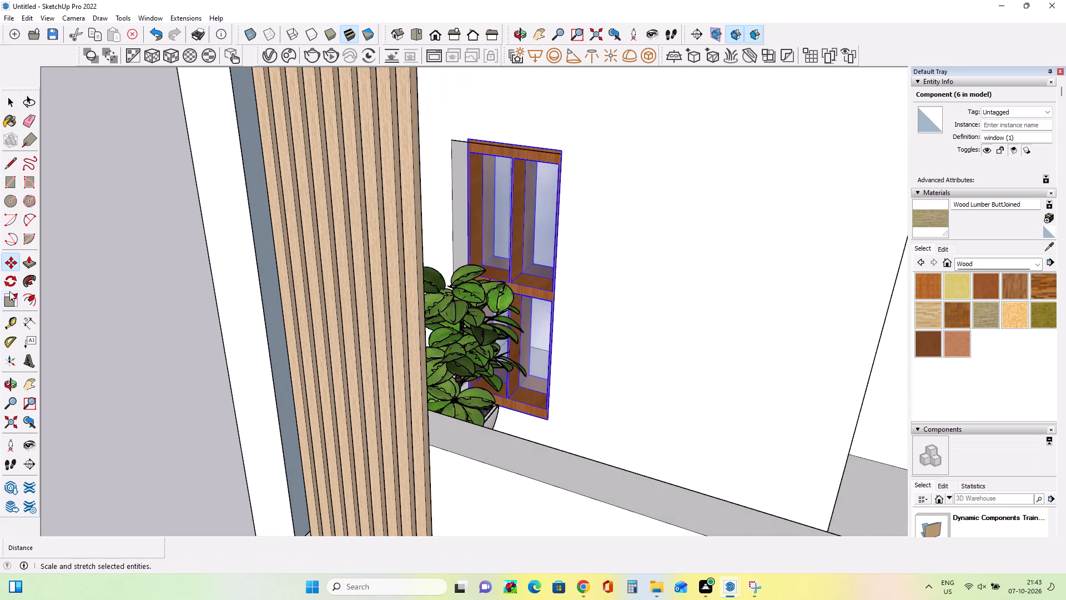
pyautogui.click(9, 291)
pyautogui.moveTo(484, 258); pyautogui.dragTo(470, 309, button='middle')
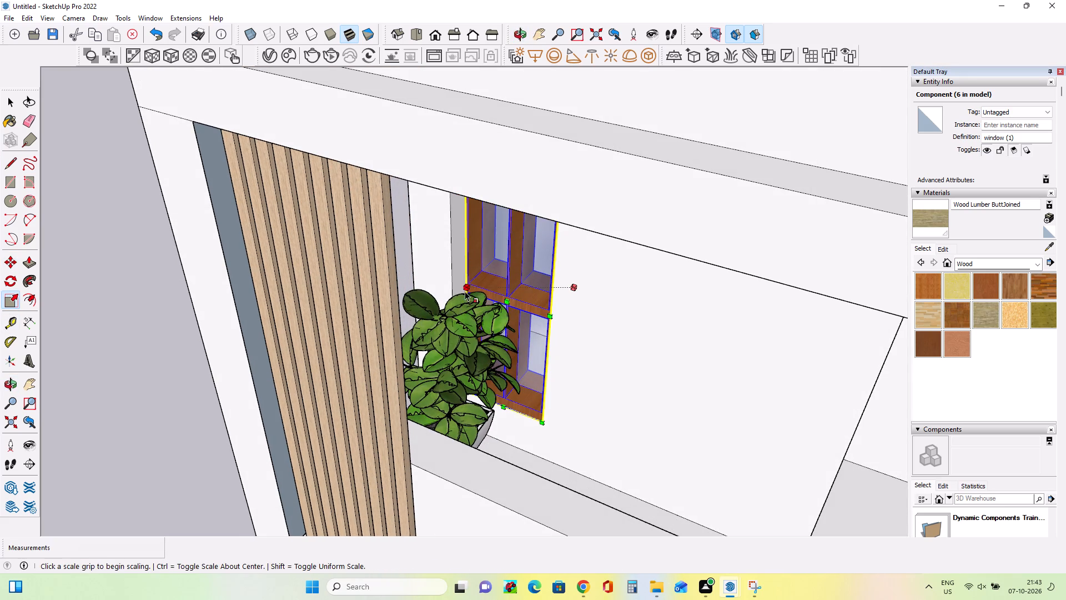
pyautogui.click(462, 287)
pyautogui.click(450, 283)
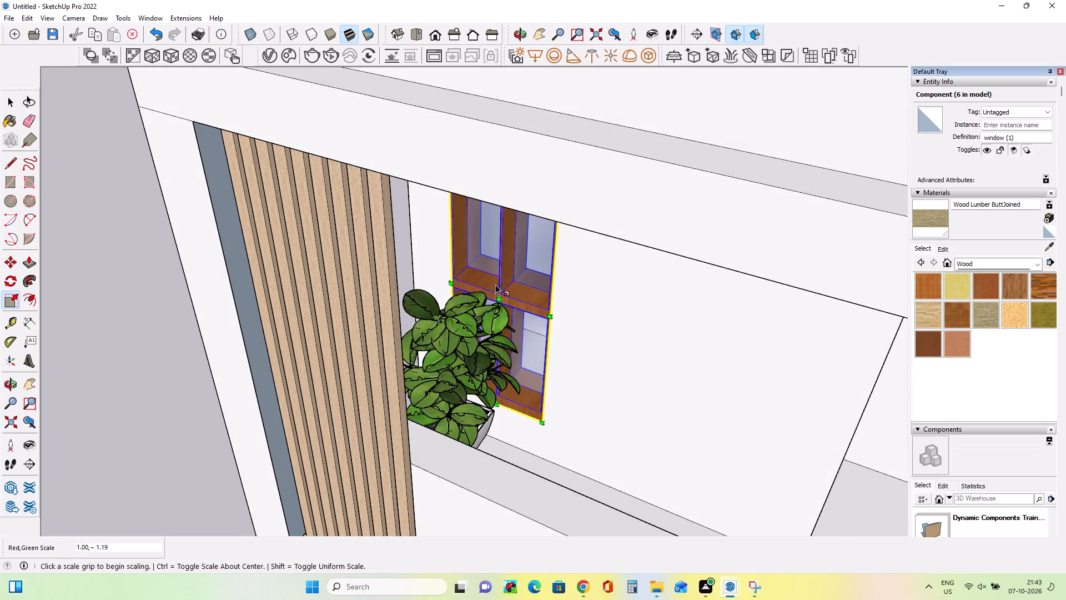
# Clear the selection and examine the whole facade against the reference image's balcony storeys and entrance gate.
pyautogui.scroll(-20, 495, 284)
pyautogui.scroll(-16, 495, 284)
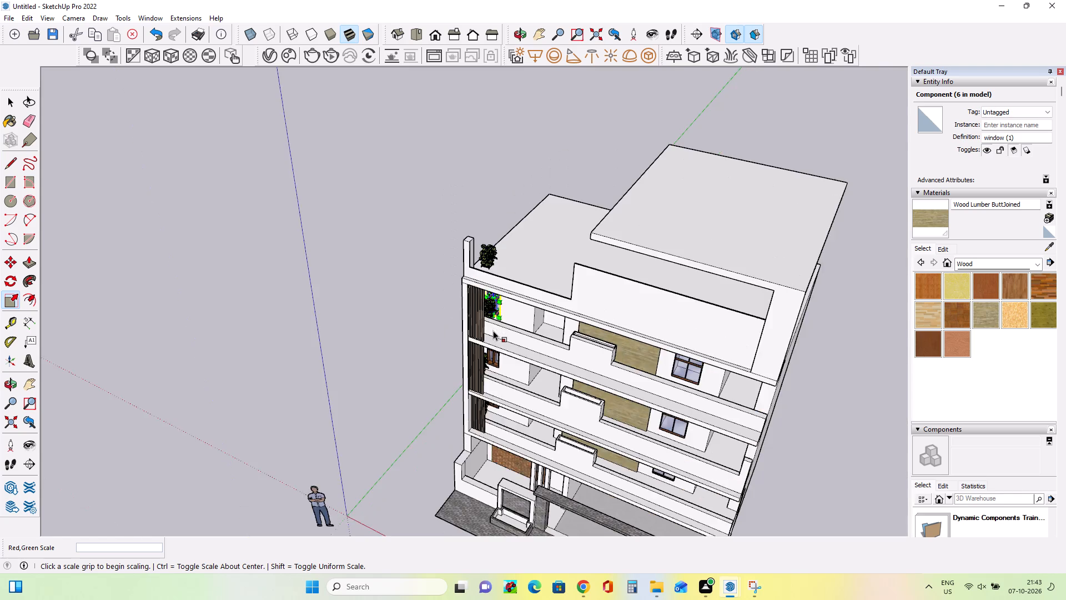
pyautogui.scroll(-4, 493, 331)
pyautogui.moveTo(547, 384); pyautogui.dragTo(587, 236, button='middle')
pyautogui.scroll(3, 594, 314)
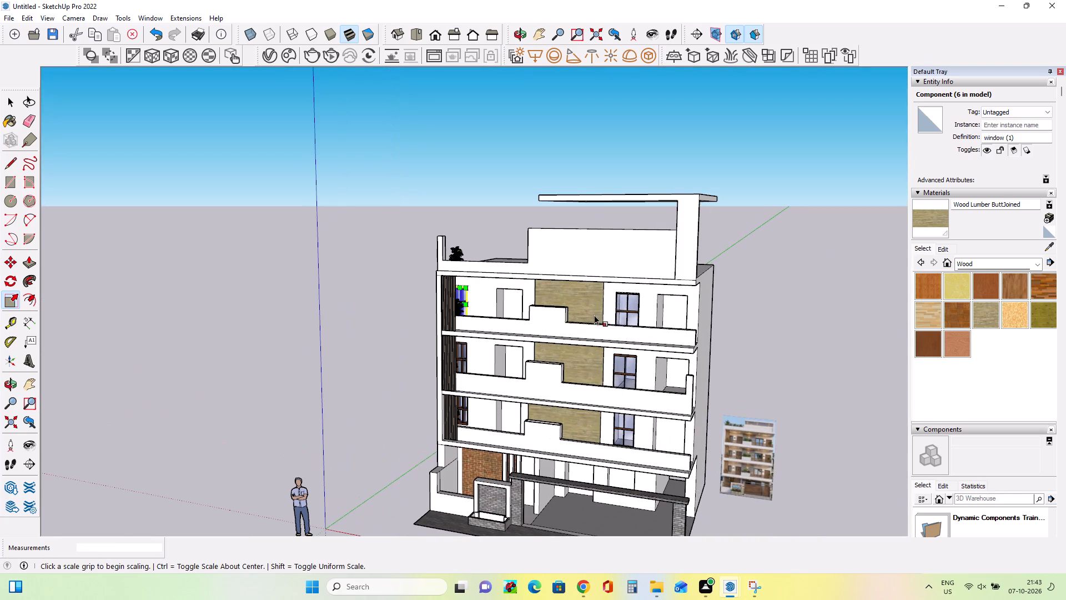
pyautogui.click(7, 102)
pyautogui.click(264, 216)
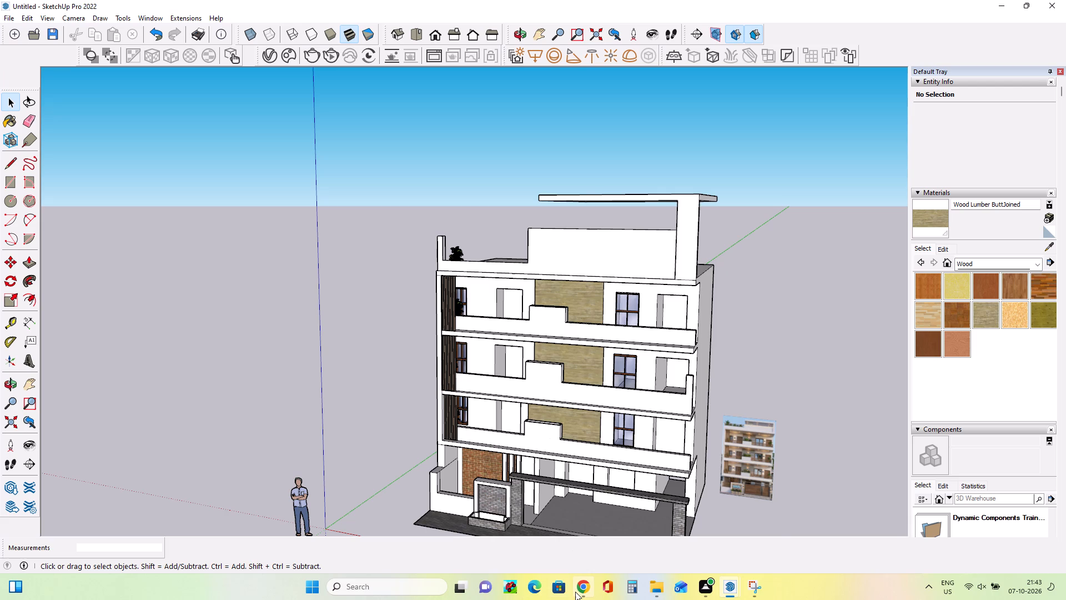
pyautogui.scroll(15, 774, 519)
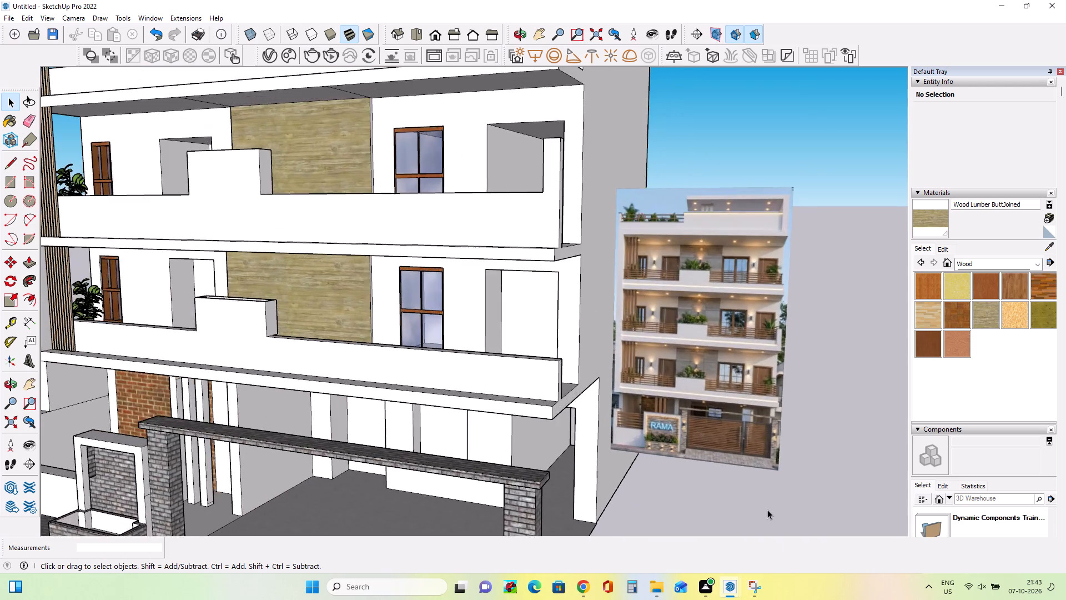
pyautogui.scroll(4, 767, 509)
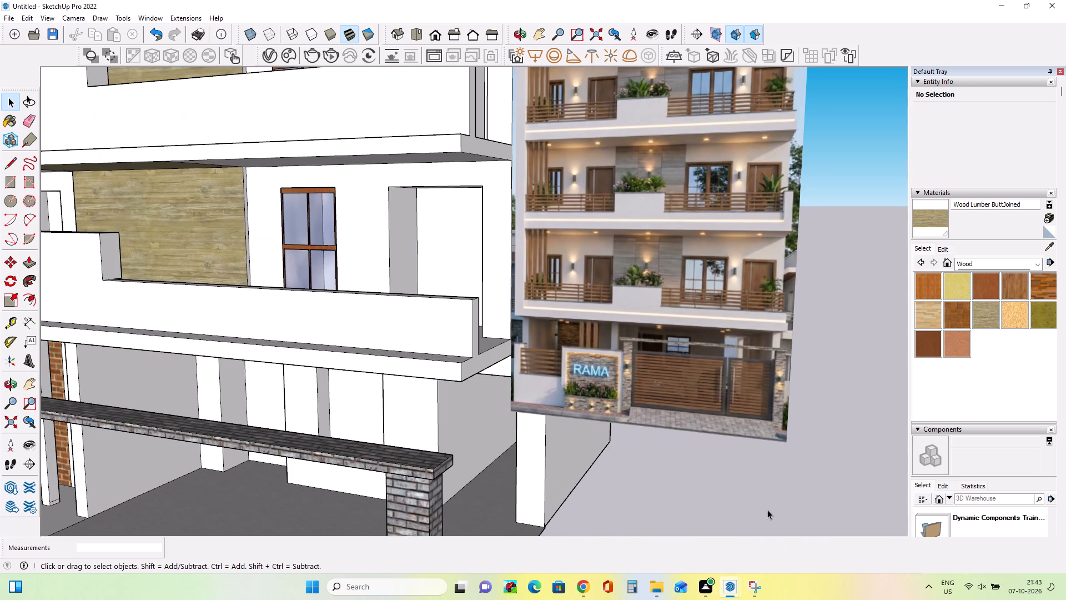
# Copy the lowest balcony storey's wide window down about 7' 2" by its upper corner onto the matching corner of the ground-floor opening.
pyautogui.scroll(-5, 767, 509)
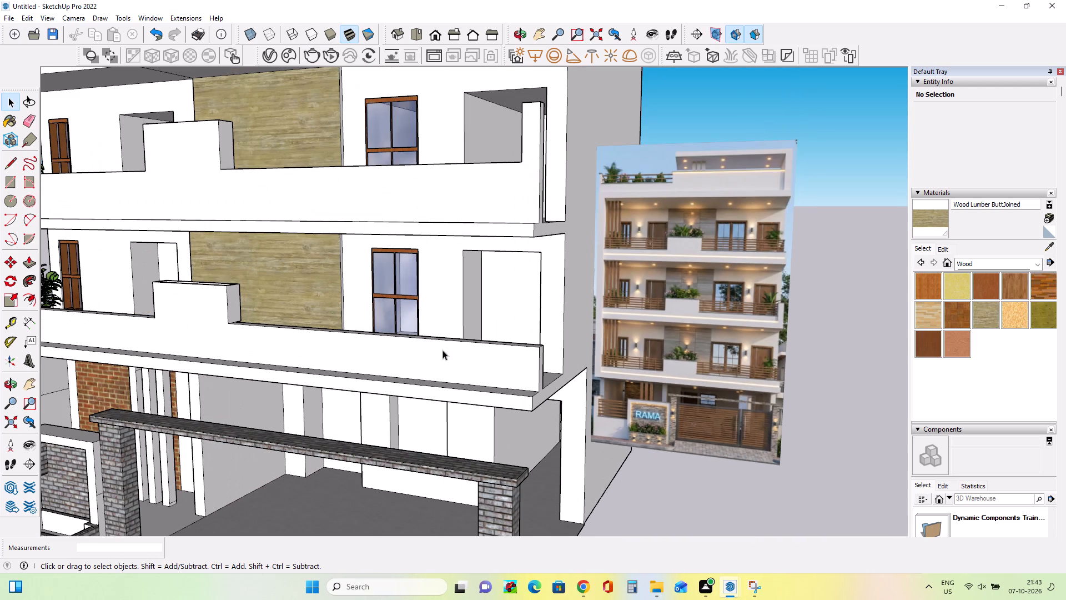
pyautogui.click(423, 326)
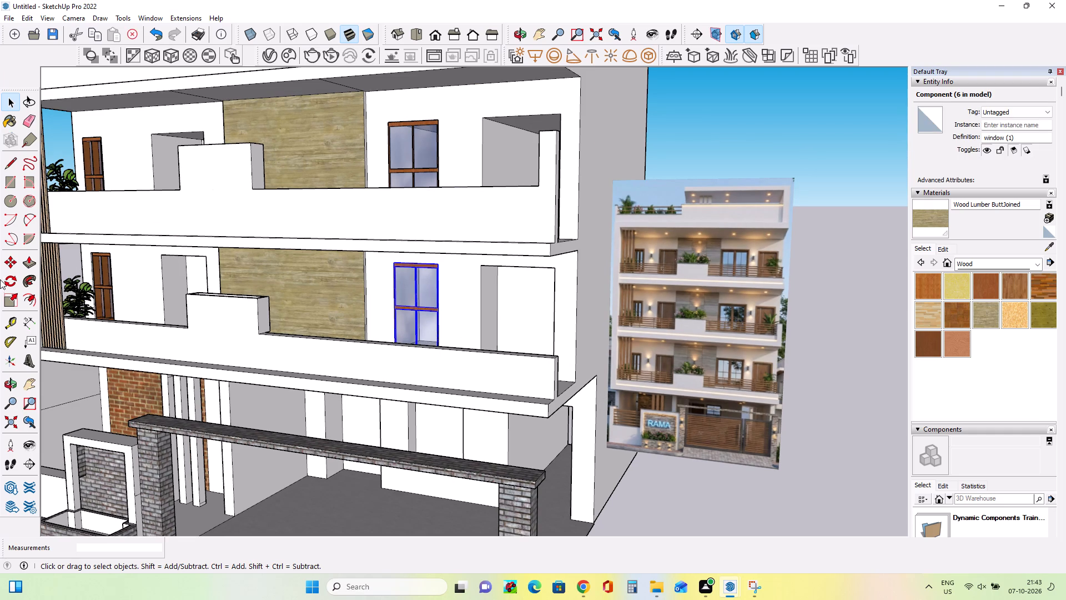
pyautogui.click(8, 258)
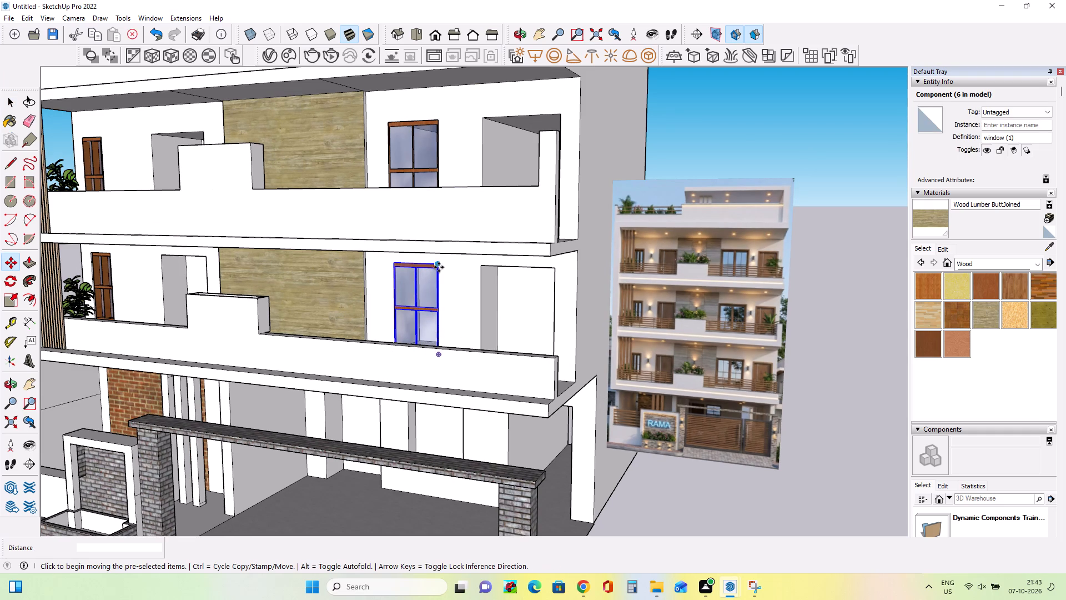
pyautogui.click(439, 267)
pyautogui.moveTo(383, 415); pyautogui.dragTo(428, 370, button='middle')
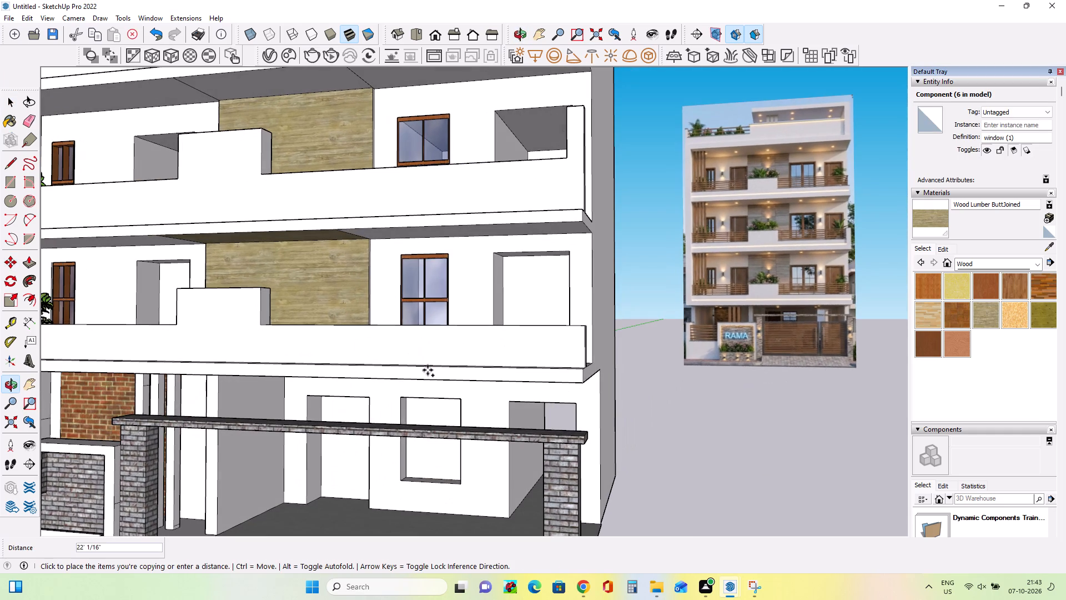
pyautogui.click(456, 402)
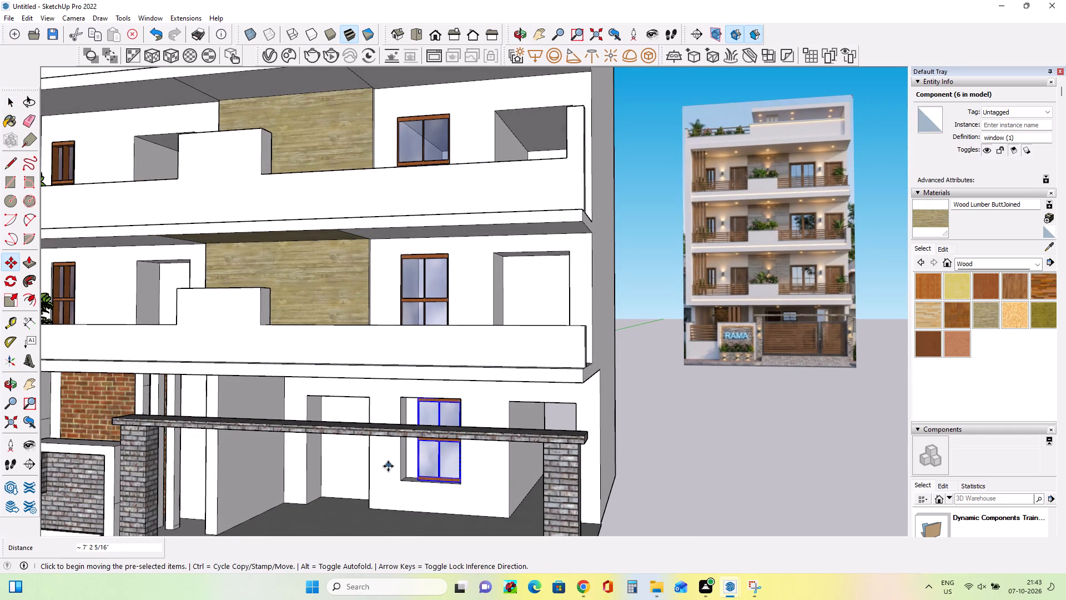
# Scale the ground-floor window copy's width from its side until it reaches the opposite edge of the opening.
pyautogui.moveTo(393, 468); pyautogui.dragTo(466, 476, button='middle')
pyautogui.scroll(4, 402, 433)
pyautogui.moveTo(417, 411); pyautogui.dragTo(431, 458, button='middle')
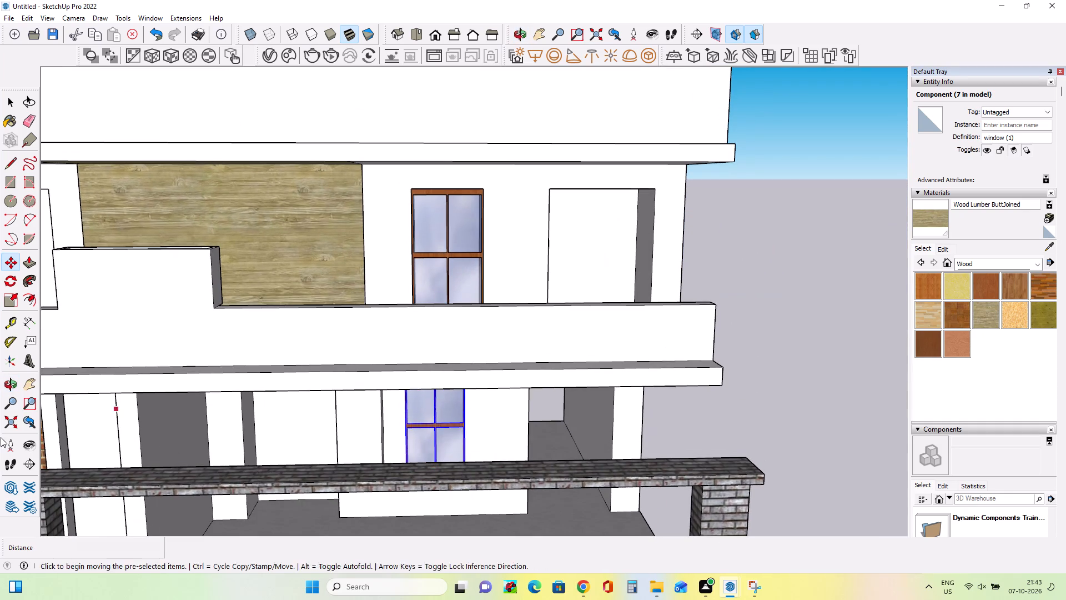
pyautogui.click(9, 301)
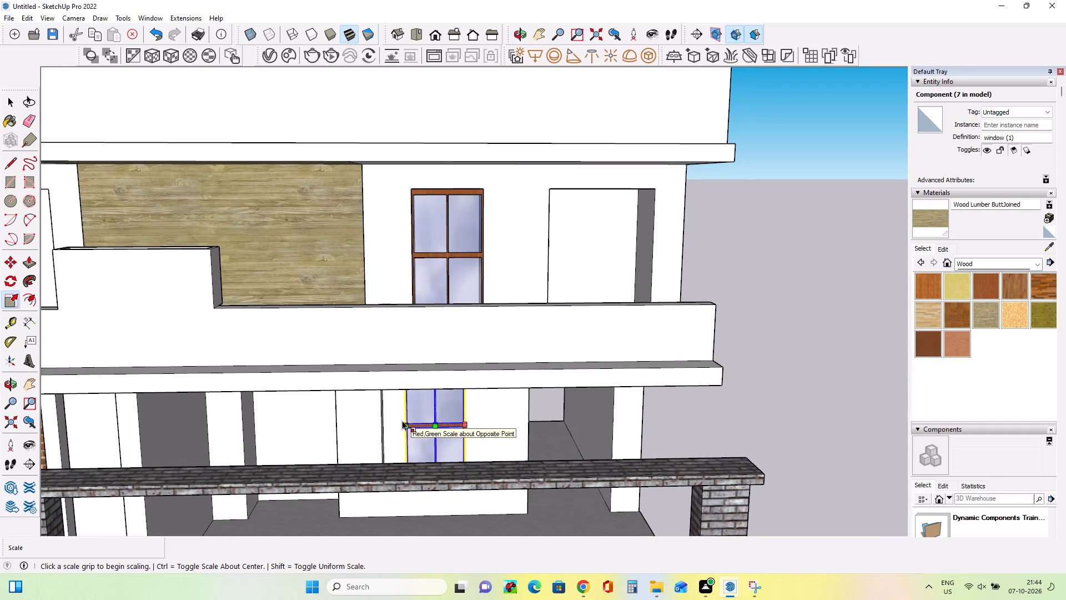
pyautogui.scroll(11, 398, 418)
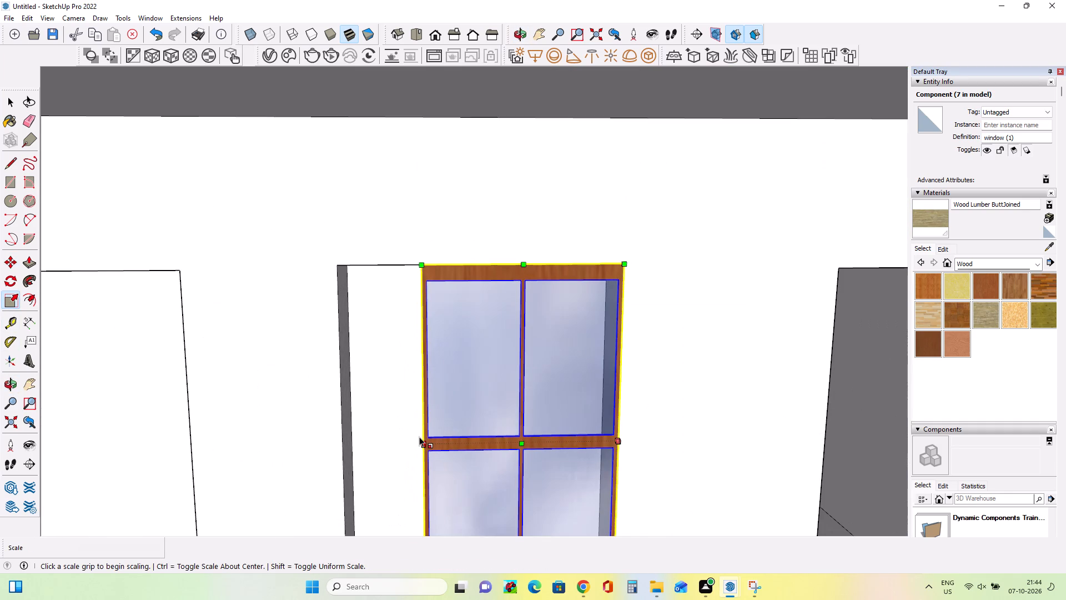
pyautogui.moveTo(421, 443); pyautogui.dragTo(501, 466, button='middle')
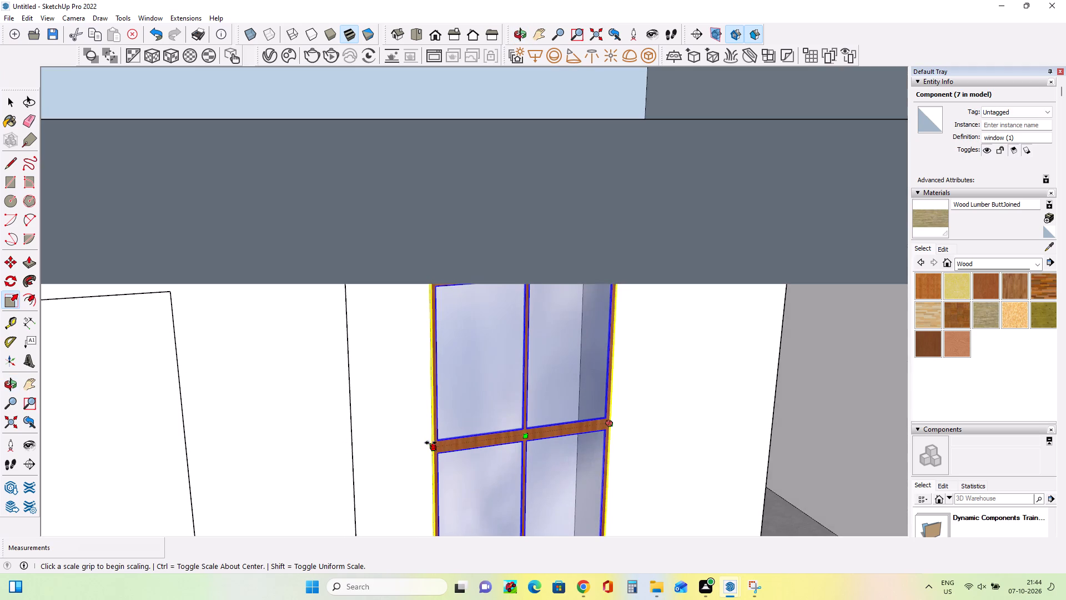
pyautogui.scroll(9, 430, 445)
pyautogui.click(435, 444)
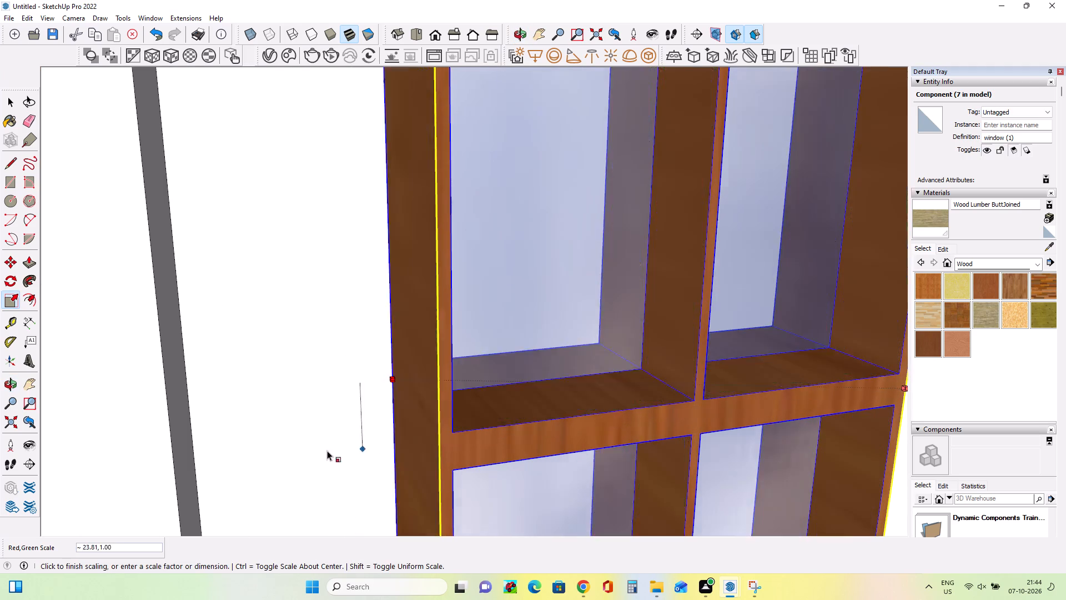
pyautogui.click(170, 464)
pyautogui.scroll(-10, 276, 460)
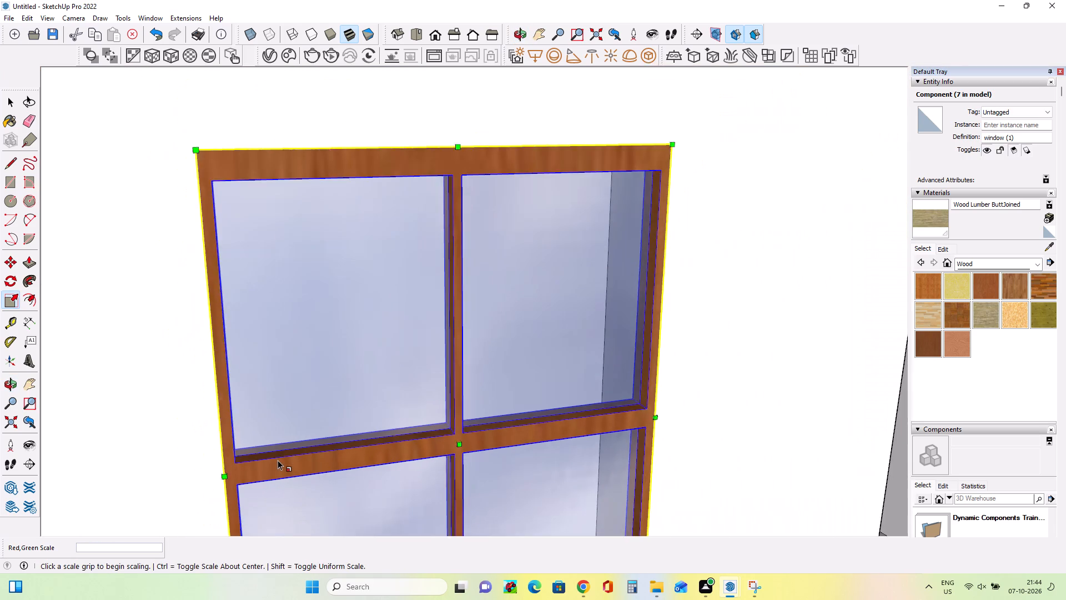
# Examine the whole facade against the reference image to check which doors, railings and gate are still missing.
pyautogui.scroll(-7, 278, 460)
pyautogui.scroll(-19, 432, 494)
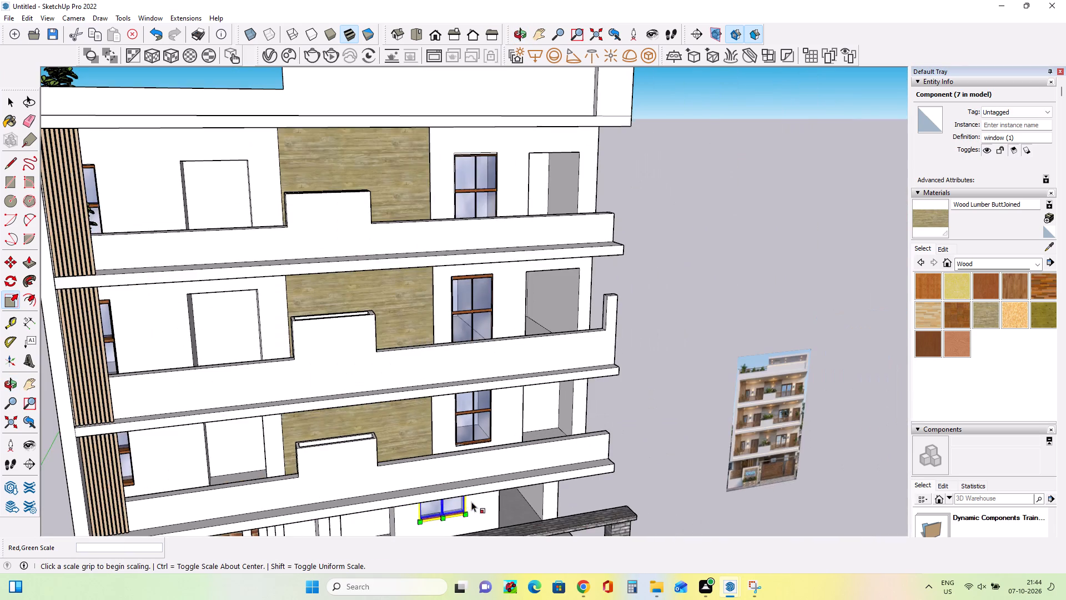
pyautogui.scroll(-1, 479, 509)
pyautogui.moveTo(495, 532); pyautogui.dragTo(388, 443, button='middle')
pyautogui.scroll(-8, 388, 442)
pyautogui.scroll(6, 521, 536)
pyautogui.scroll(4, 594, 449)
pyautogui.scroll(5, 656, 431)
pyautogui.scroll(-5, 656, 431)
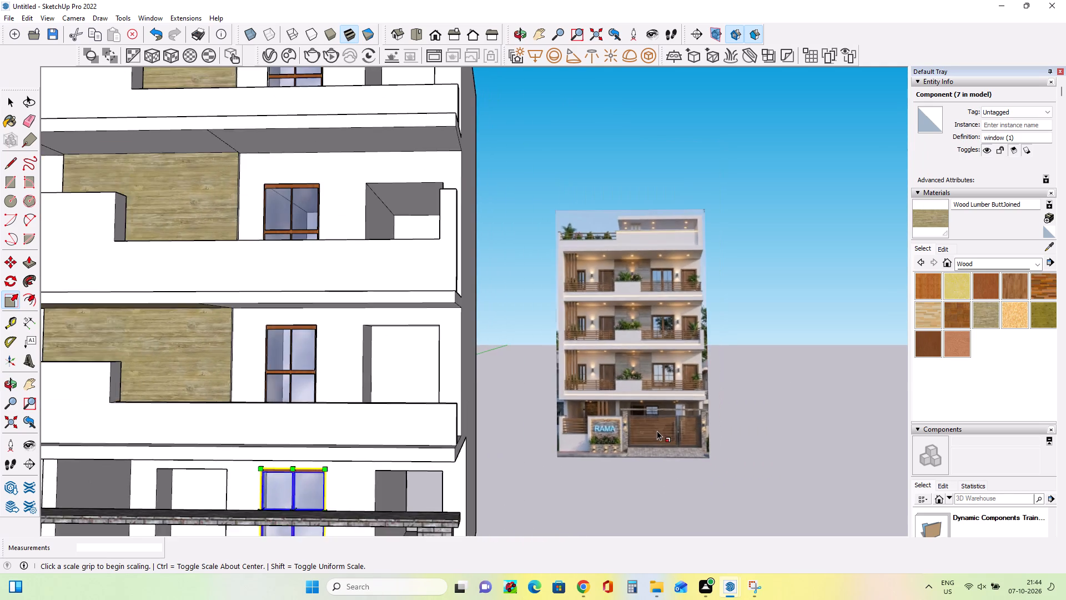
pyautogui.scroll(-14, 657, 431)
pyautogui.moveTo(671, 487); pyautogui.dragTo(673, 514, button='middle')
pyautogui.scroll(-1, 669, 512)
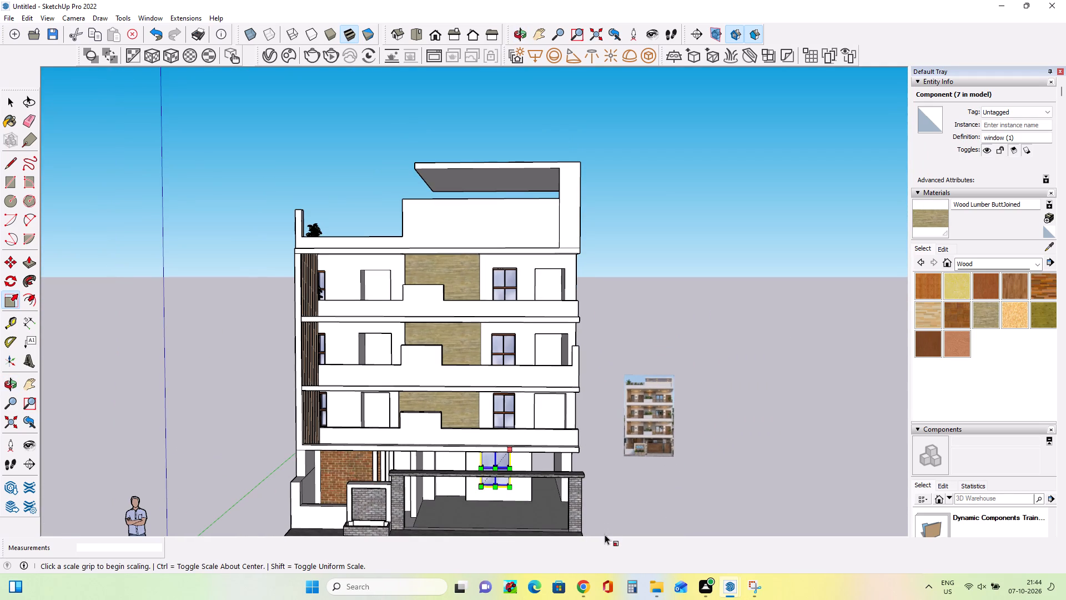
# Switch to Chrome, search Google for 3d warehouse in a new tab and open the 3D Warehouse website.
pyautogui.click(582, 588)
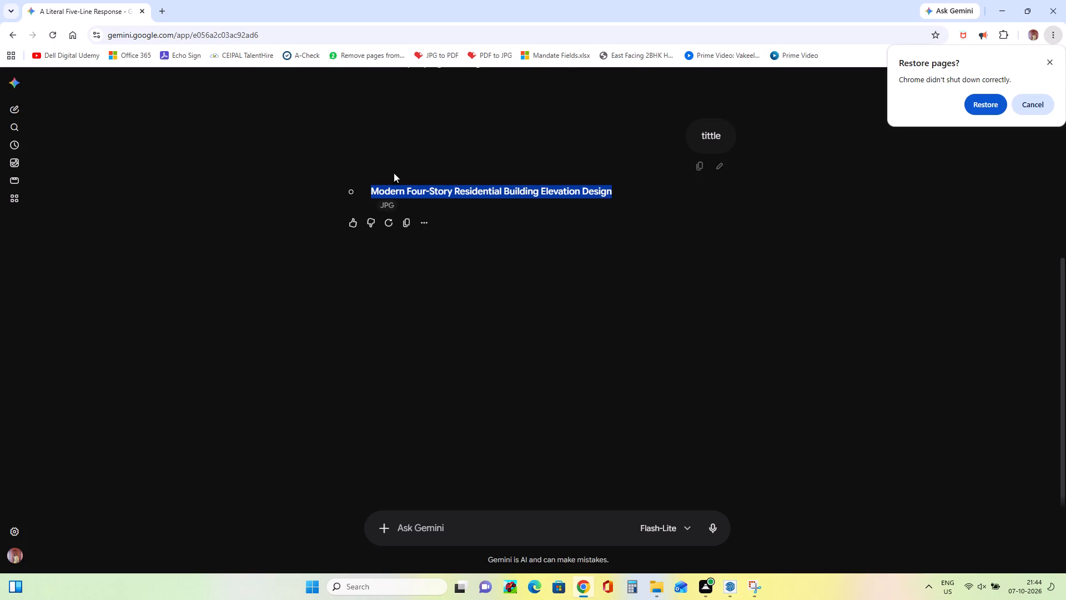
pyautogui.click(174, 14)
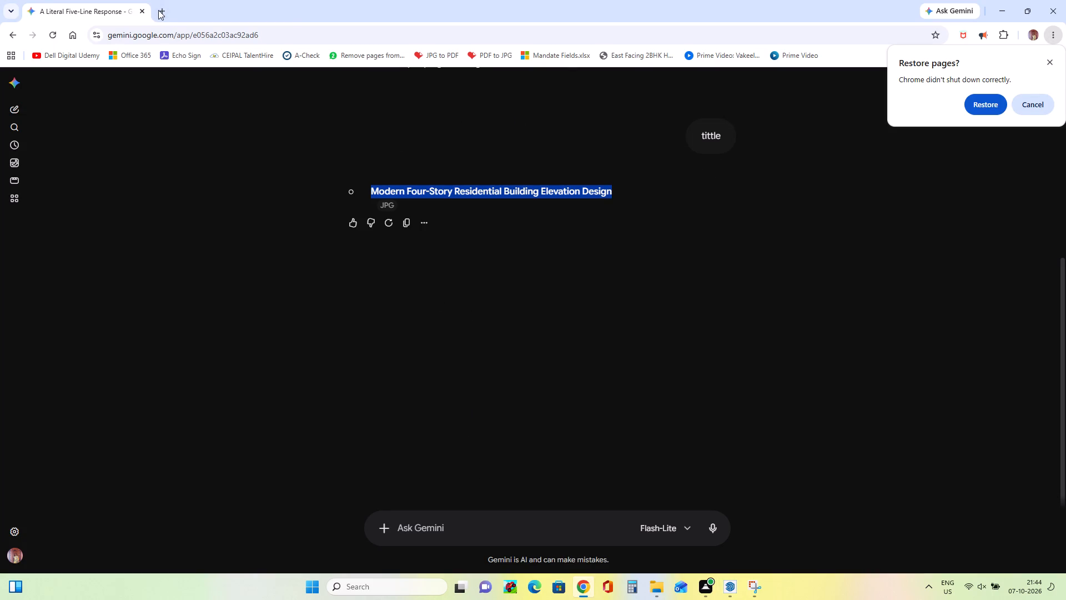
pyautogui.click(159, 10)
pyautogui.click(452, 289)
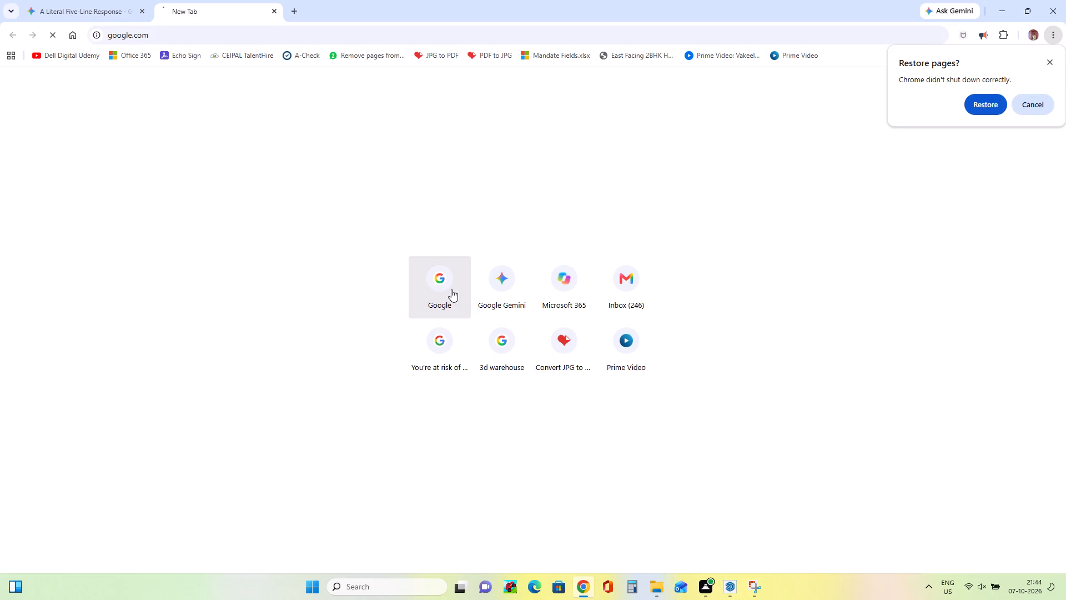
pyautogui.click(438, 262)
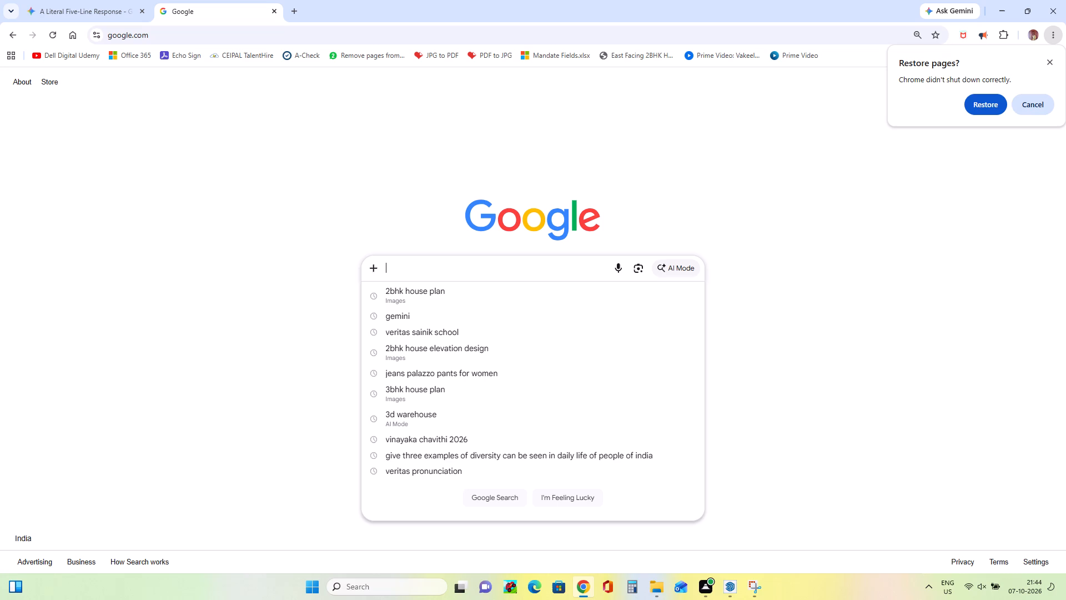
pyautogui.click(467, 416)
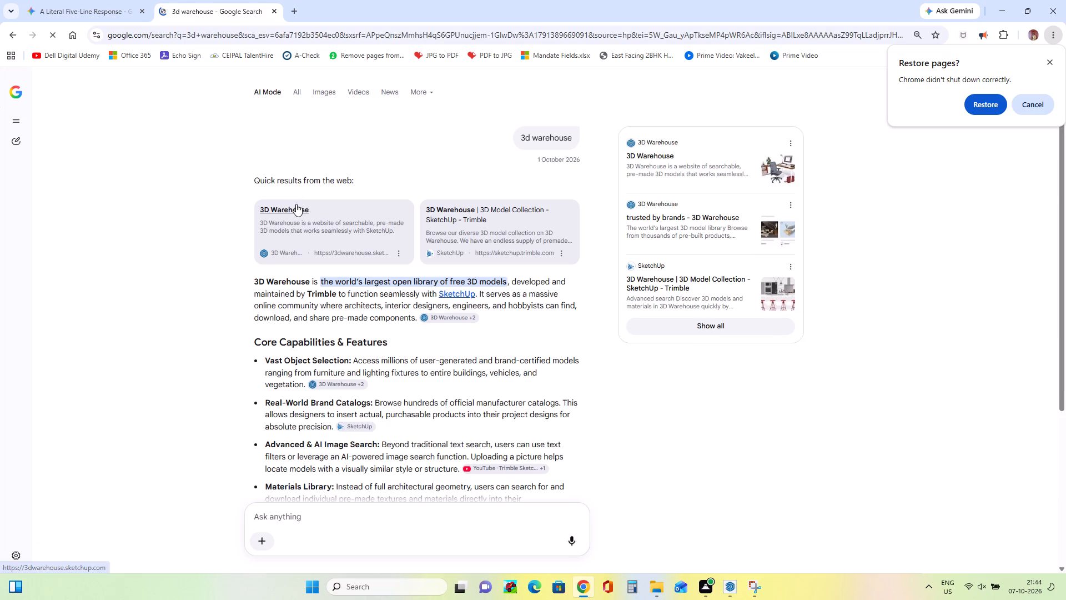
pyautogui.click(296, 209)
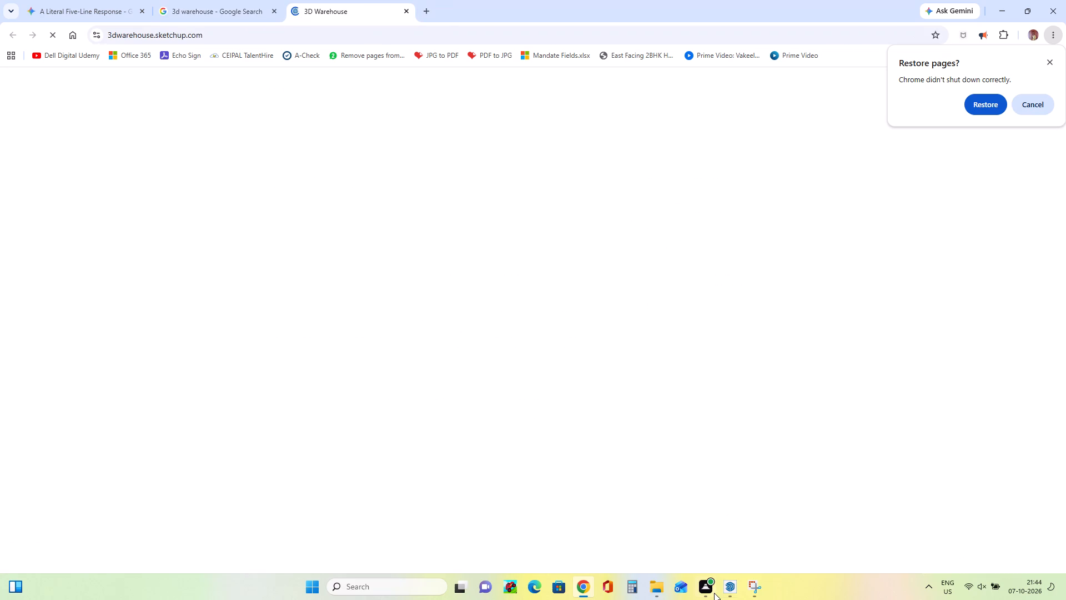
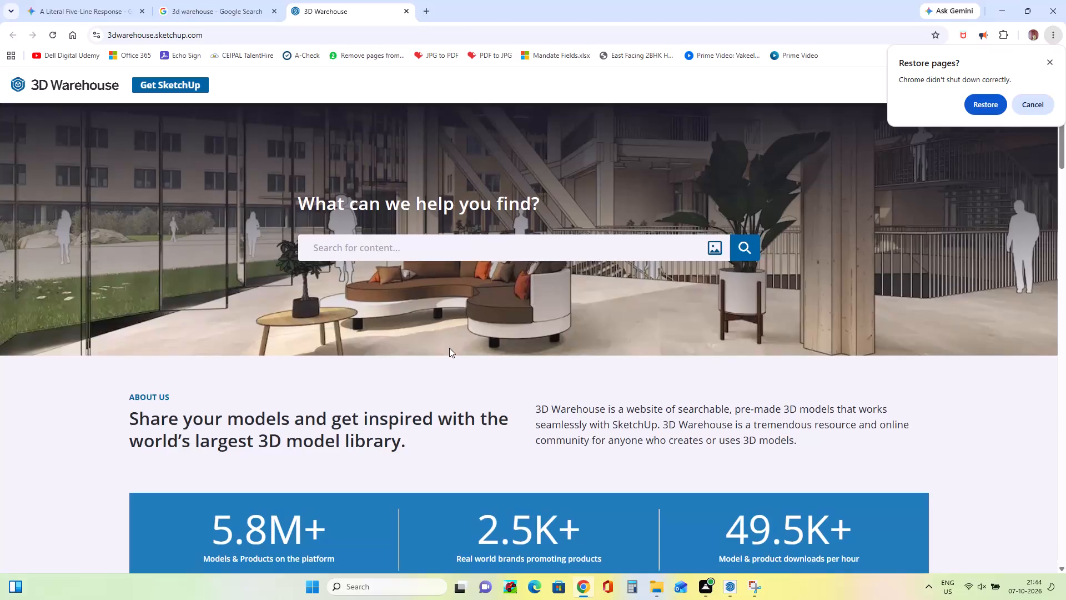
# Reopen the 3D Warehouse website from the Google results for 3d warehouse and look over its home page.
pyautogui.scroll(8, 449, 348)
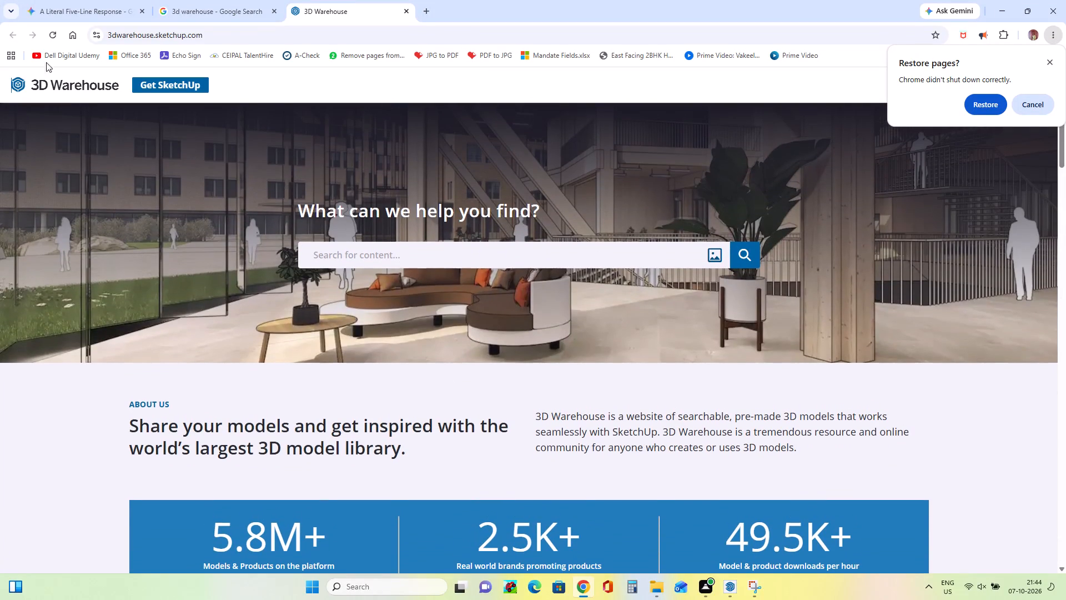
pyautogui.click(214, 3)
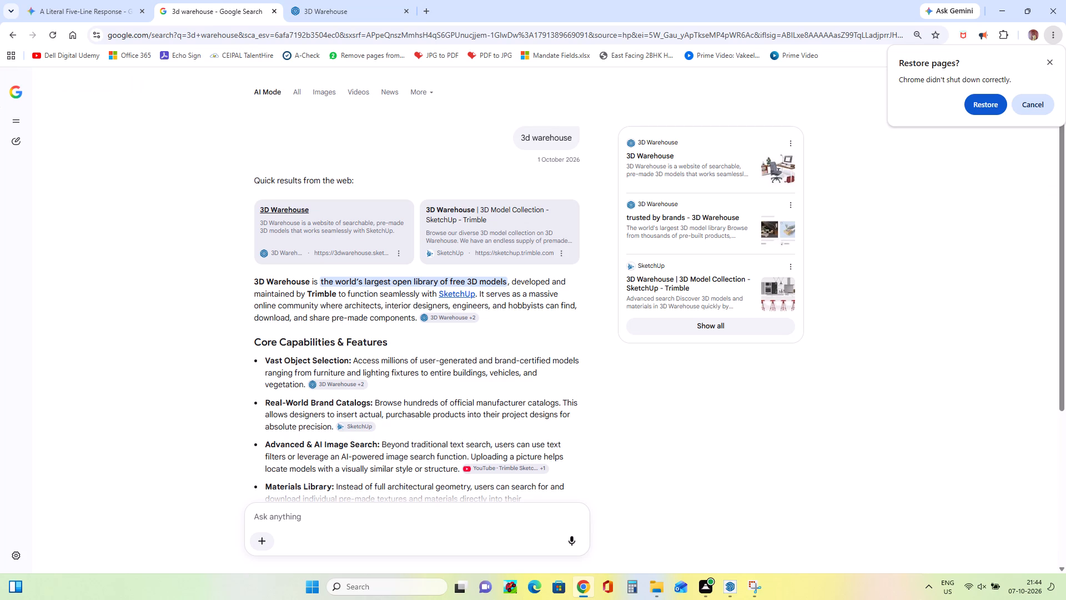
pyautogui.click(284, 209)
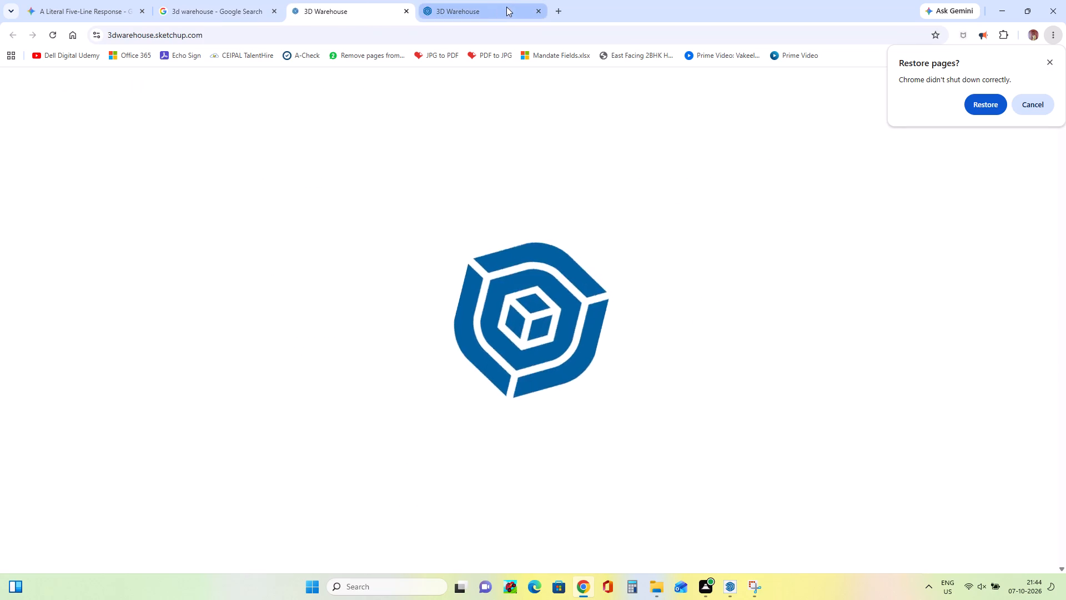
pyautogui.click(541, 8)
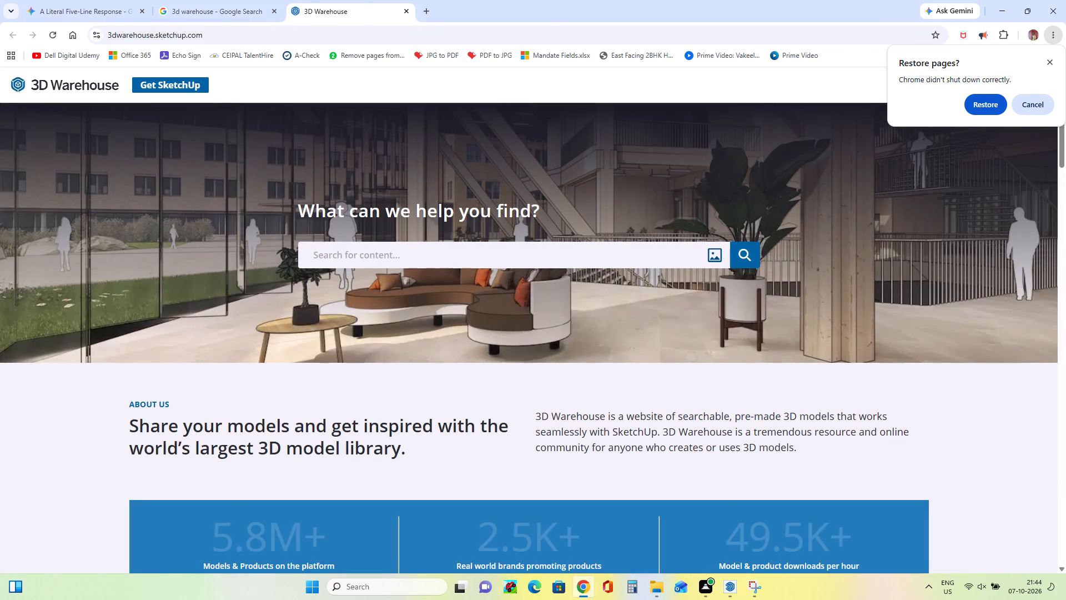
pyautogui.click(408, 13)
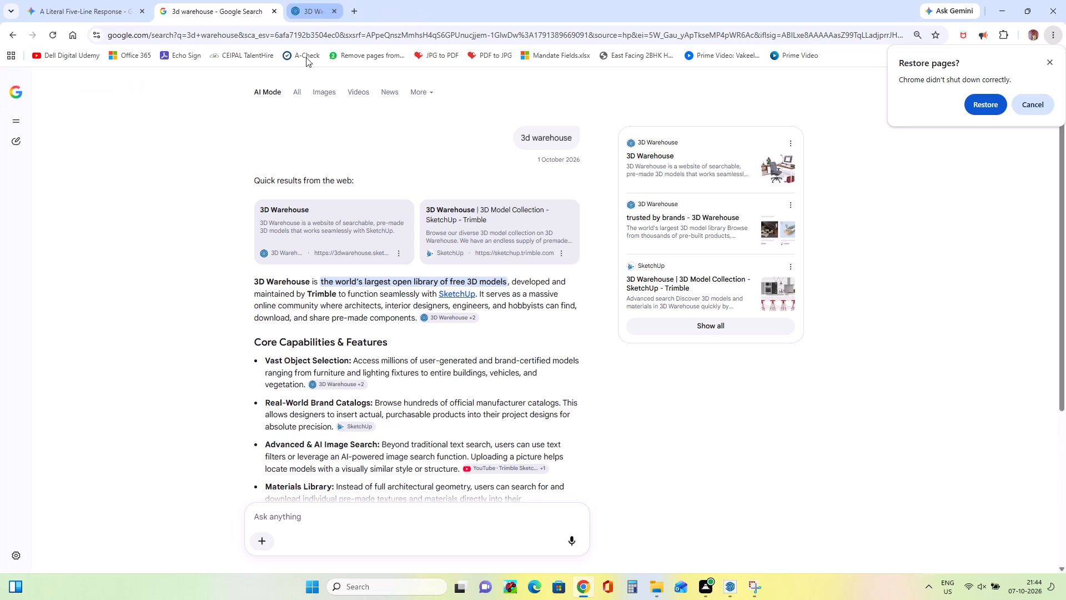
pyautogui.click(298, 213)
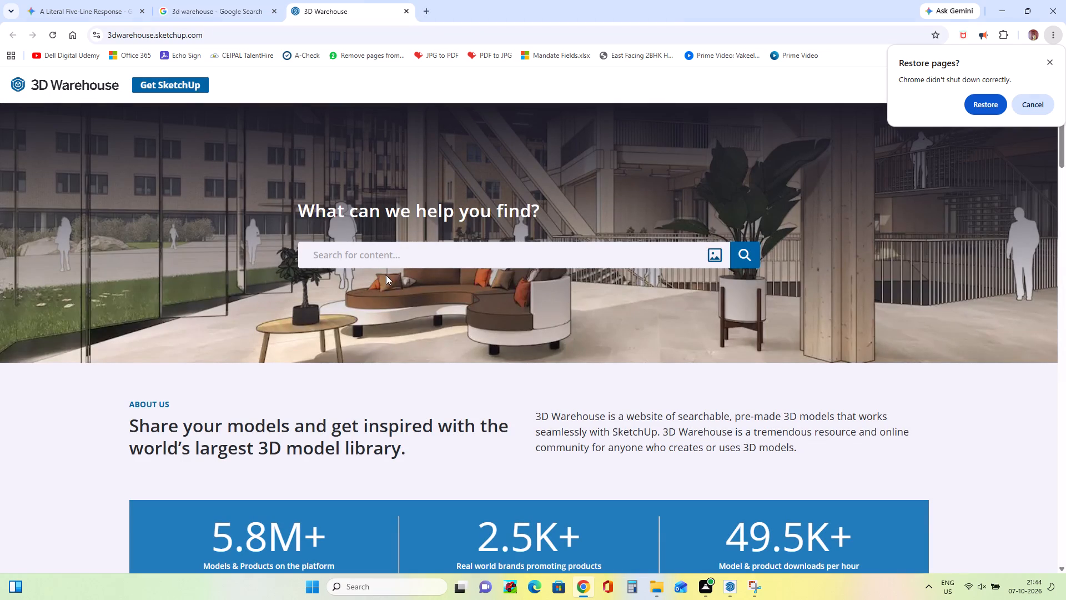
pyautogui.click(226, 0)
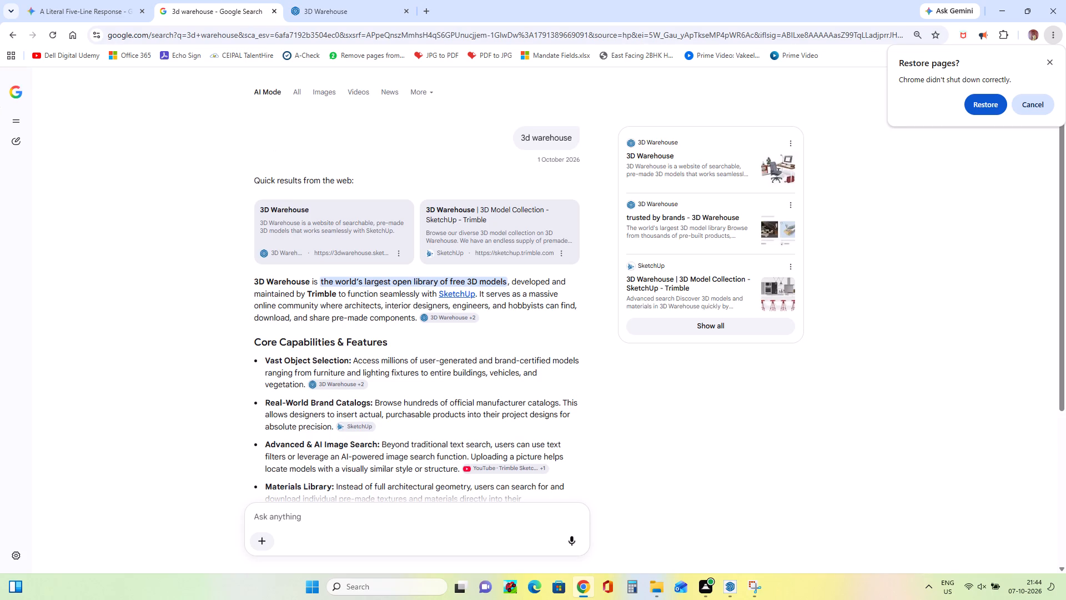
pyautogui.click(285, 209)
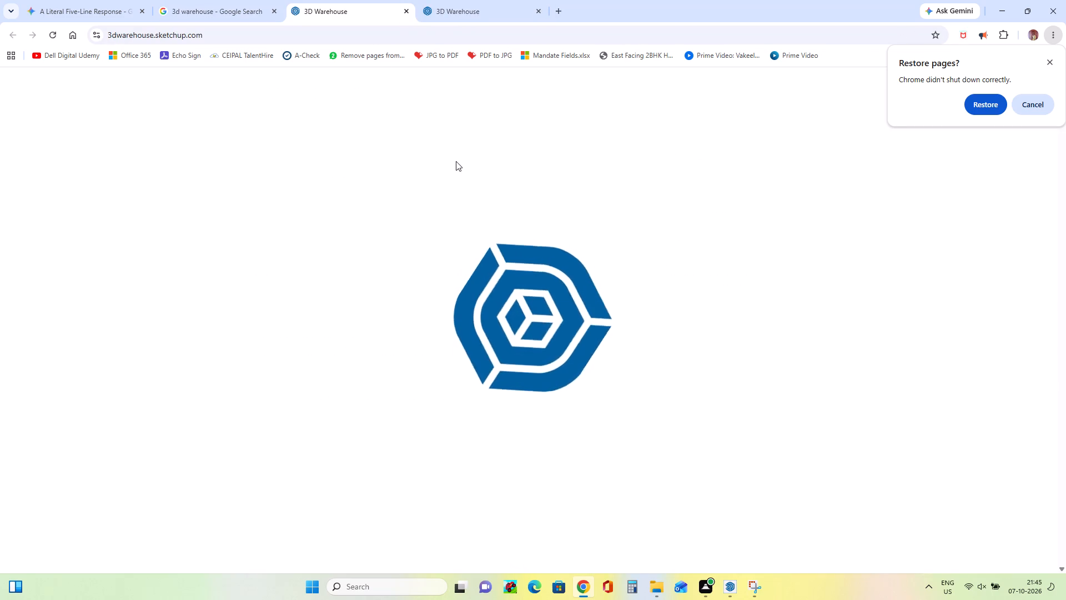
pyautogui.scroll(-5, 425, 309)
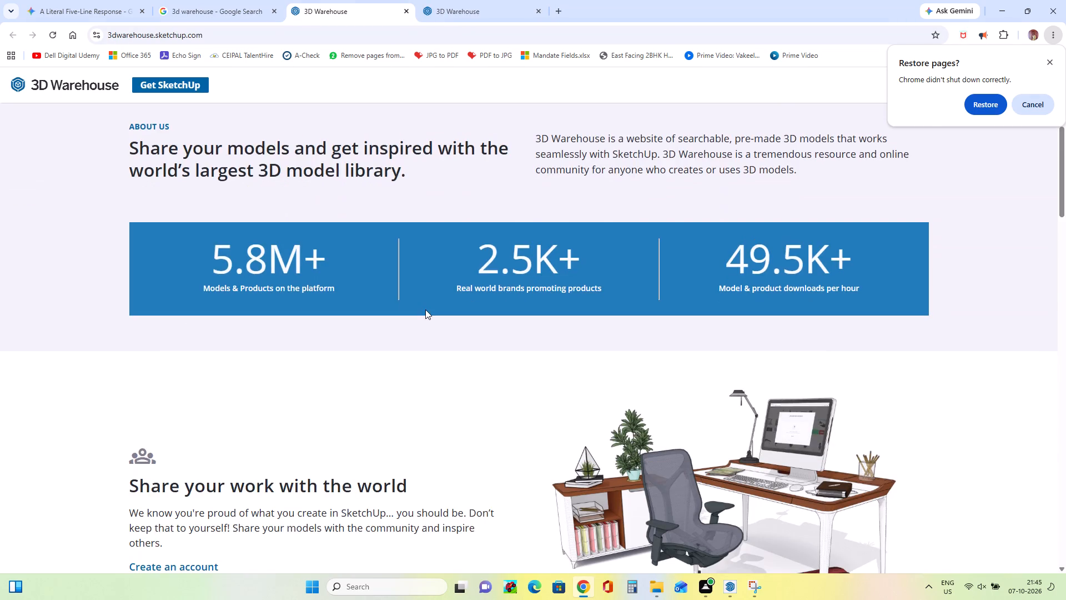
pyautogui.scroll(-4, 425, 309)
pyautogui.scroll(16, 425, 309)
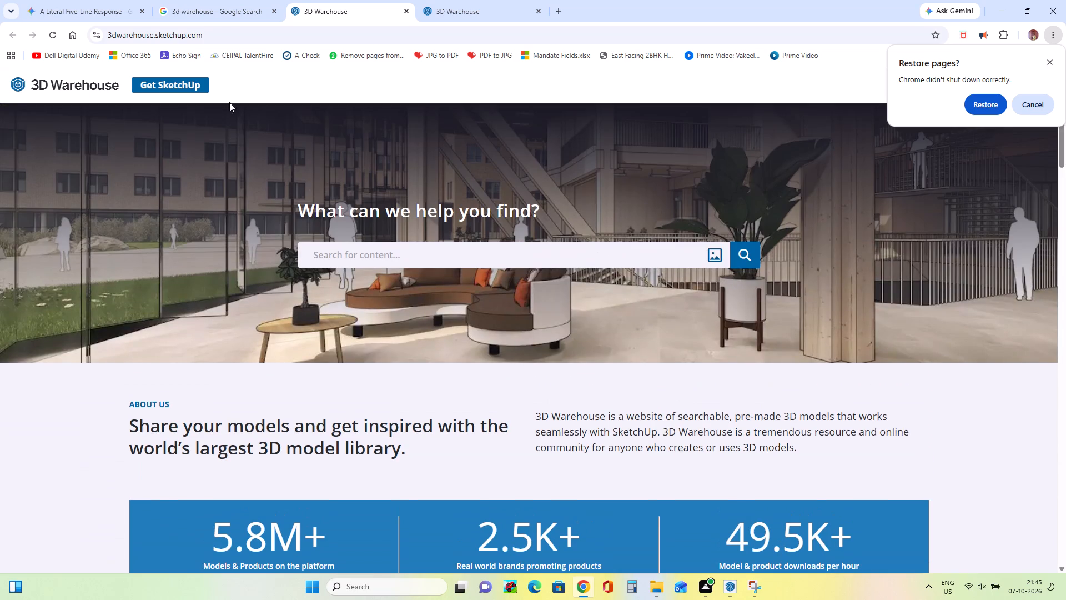
# Examine the core plans on the SketchUp plans and pricing page, and close that page.
pyautogui.click(177, 79)
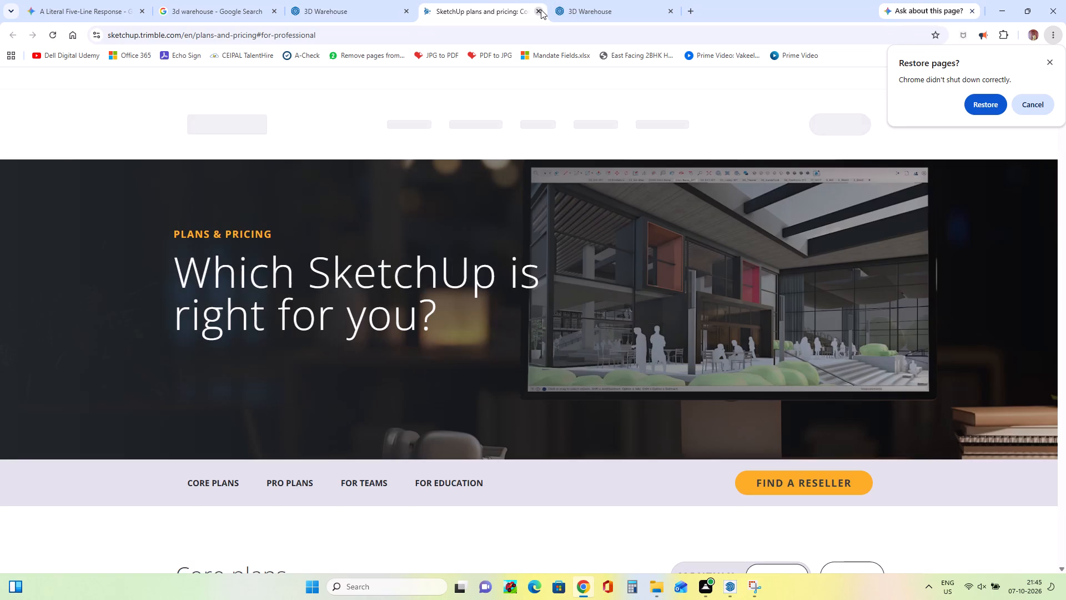
pyautogui.scroll(-10, 527, 211)
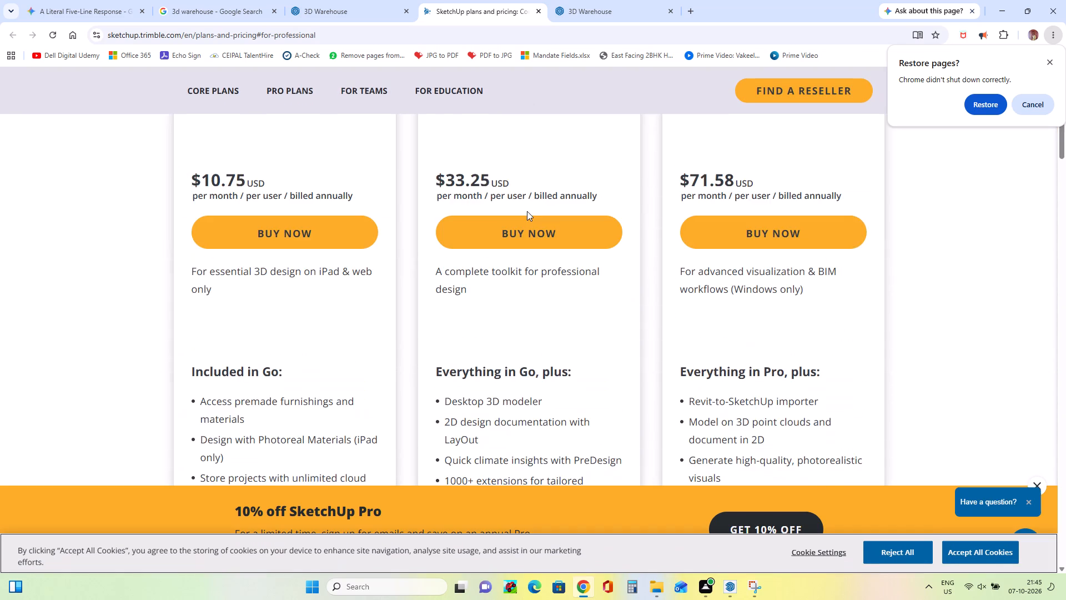
pyautogui.scroll(-5, 527, 211)
pyautogui.scroll(10, 527, 211)
pyautogui.scroll(-3, 527, 211)
pyautogui.scroll(5, 527, 211)
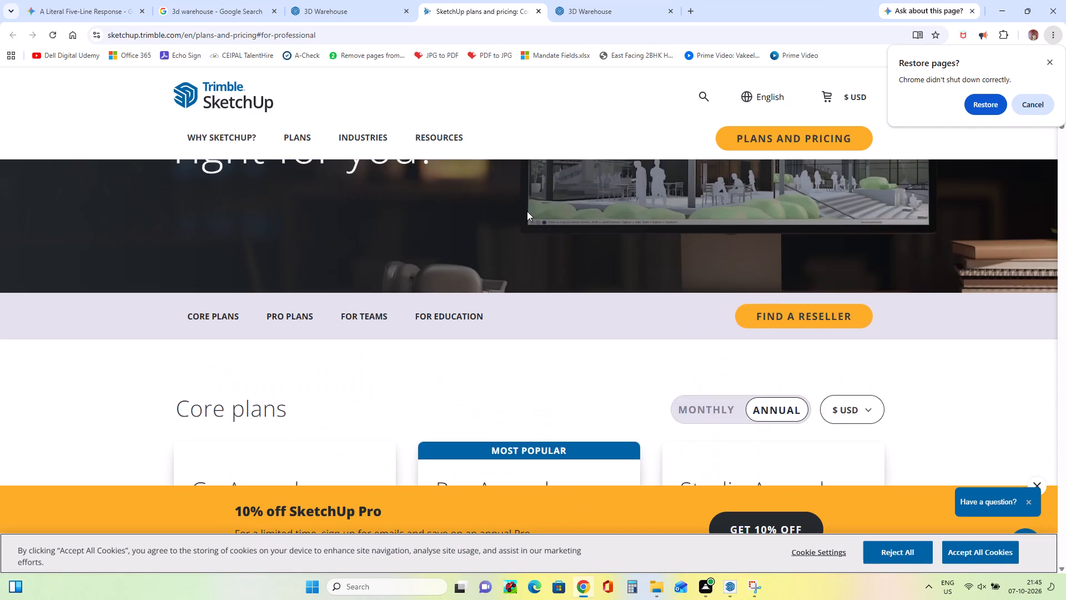
pyautogui.scroll(8, 527, 211)
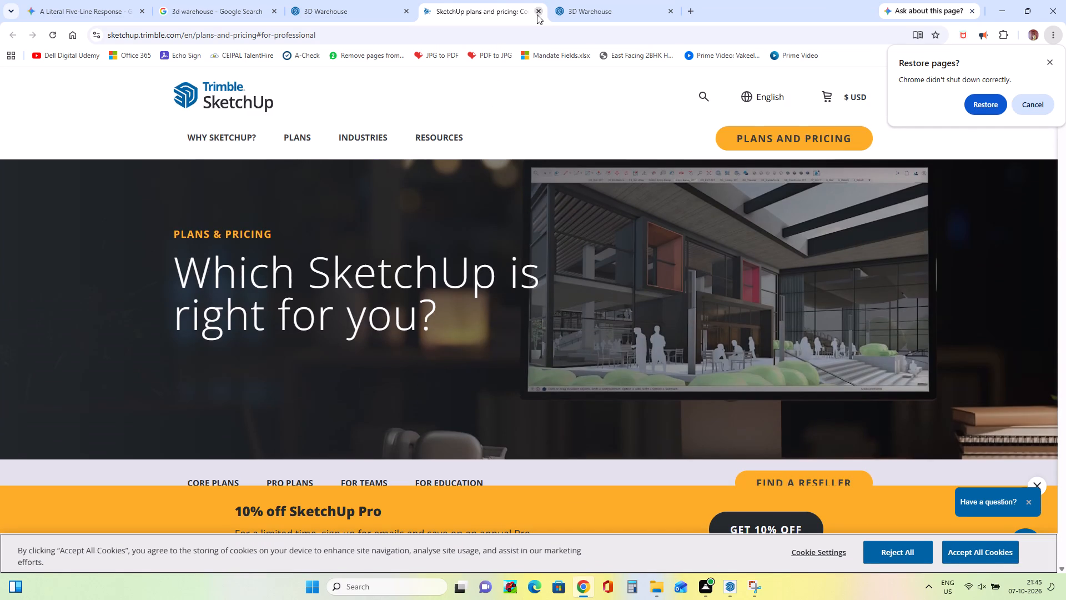
pyautogui.scroll(-14, 574, 193)
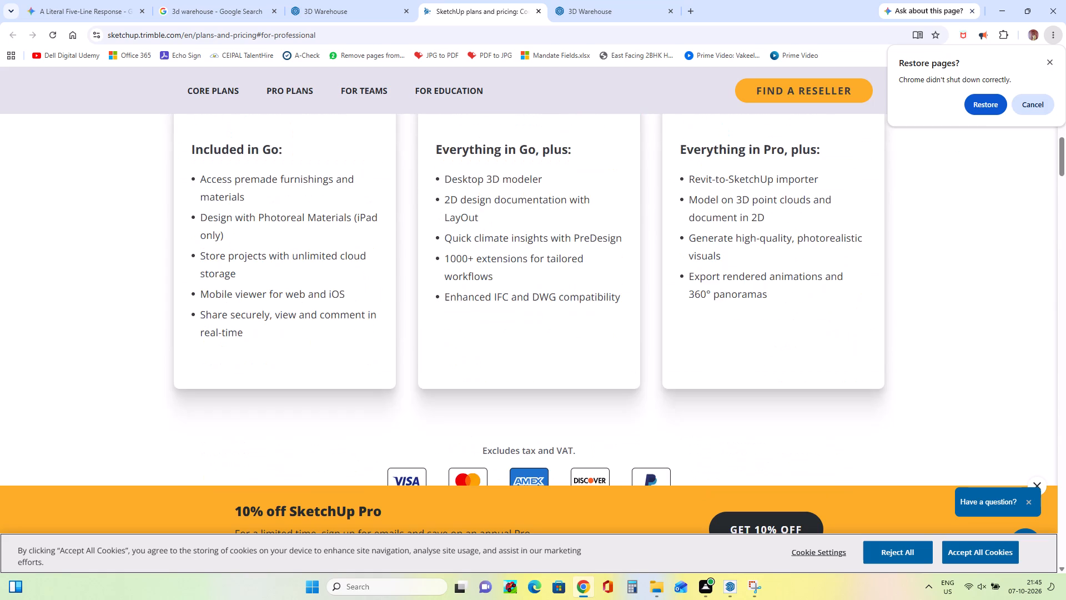
pyautogui.scroll(6, 574, 193)
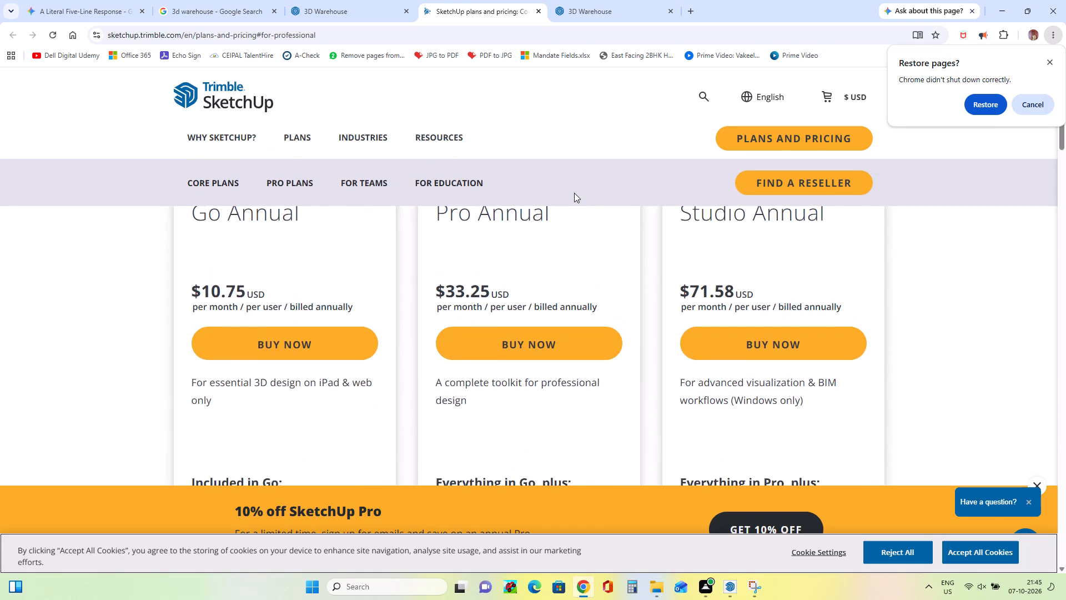
pyautogui.scroll(1, 574, 193)
pyautogui.scroll(-4, 574, 193)
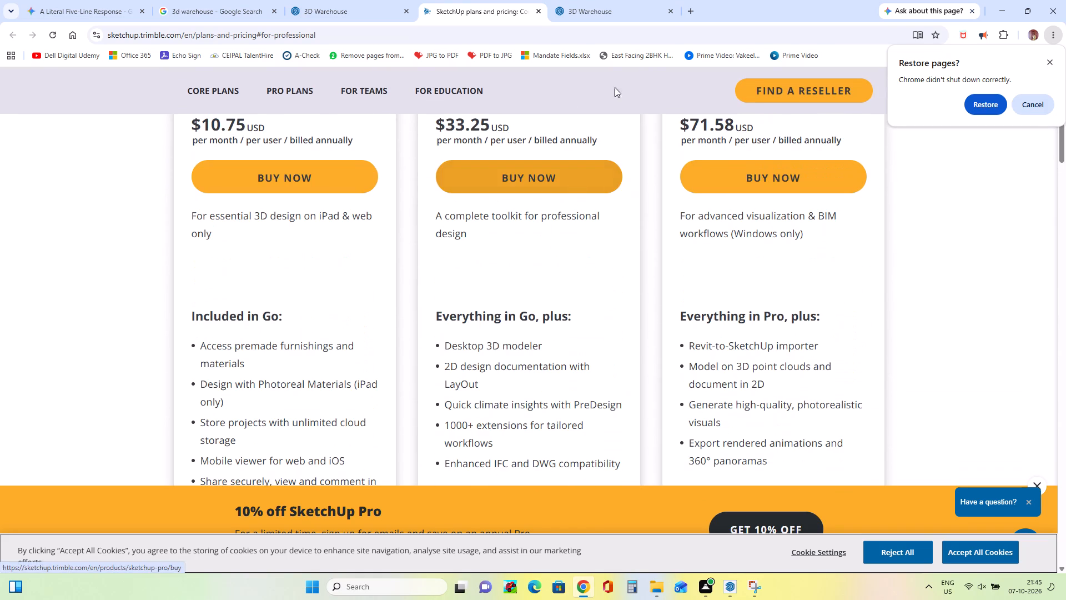
pyautogui.click(538, 8)
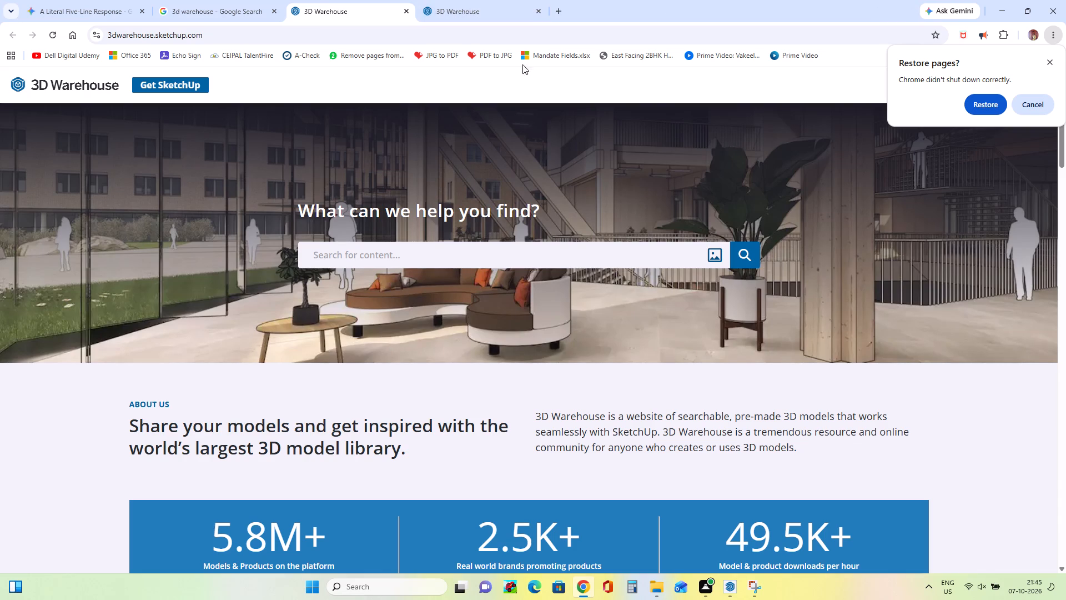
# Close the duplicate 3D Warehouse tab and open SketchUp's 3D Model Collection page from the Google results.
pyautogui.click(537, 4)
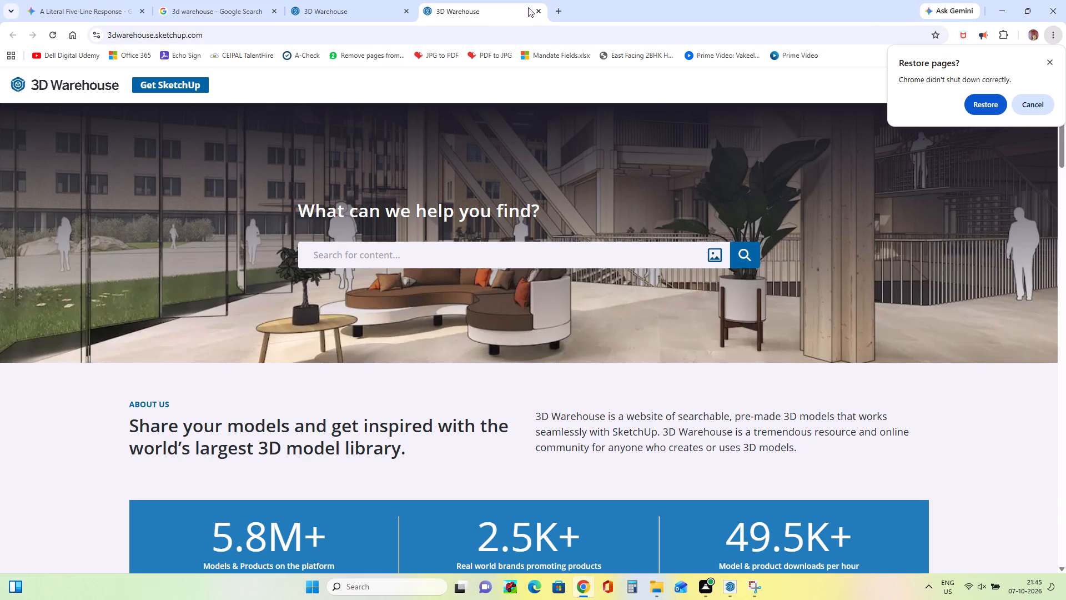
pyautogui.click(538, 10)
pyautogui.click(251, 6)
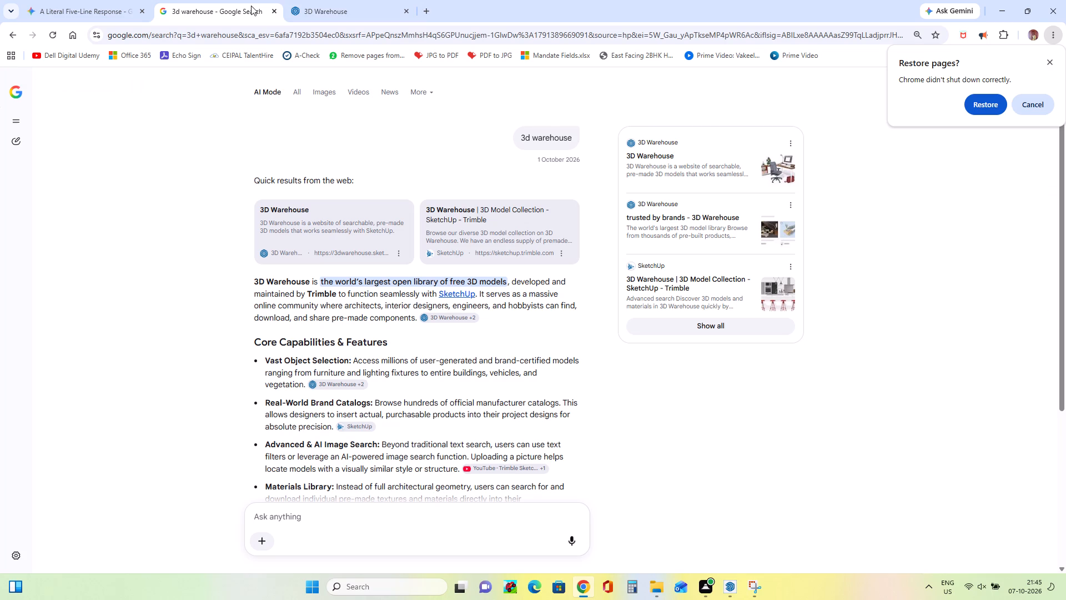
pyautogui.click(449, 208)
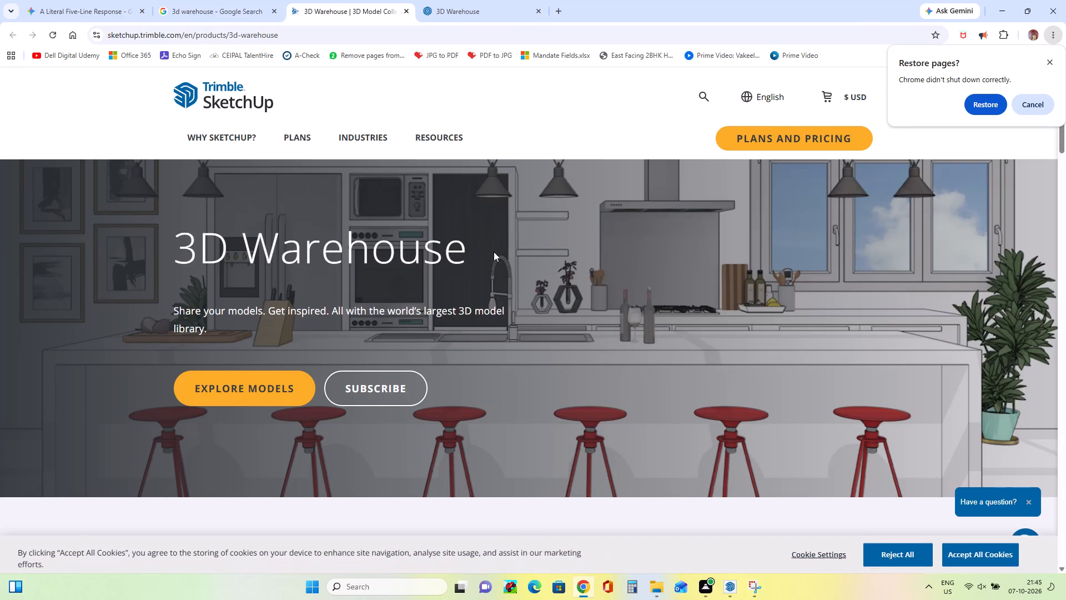
# Dismiss the offer to restore pages and close the extra Gemini tab.
pyautogui.click(1033, 101)
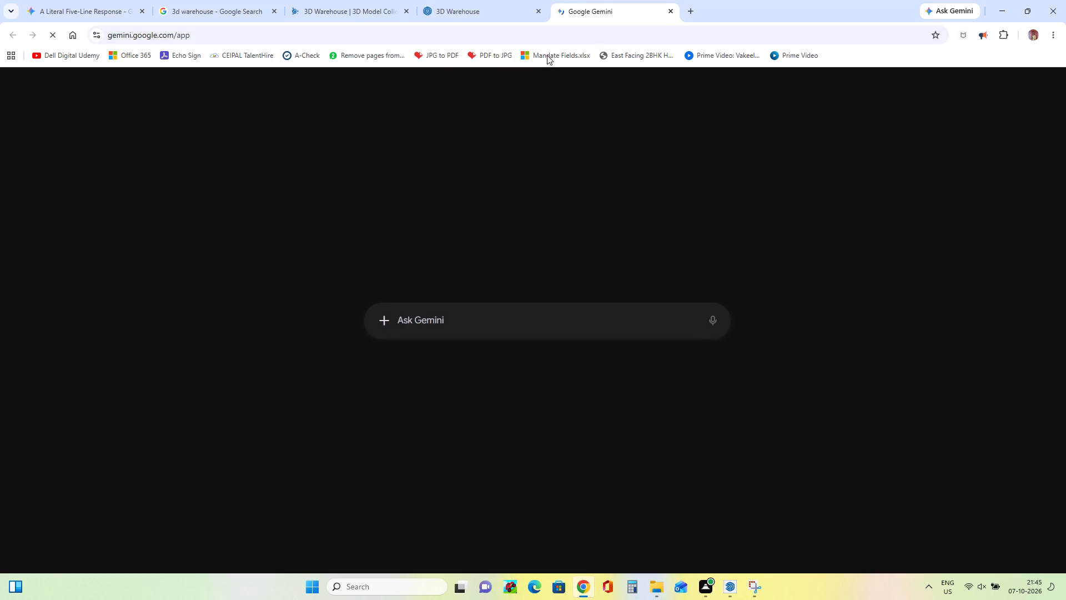
pyautogui.click(675, 9)
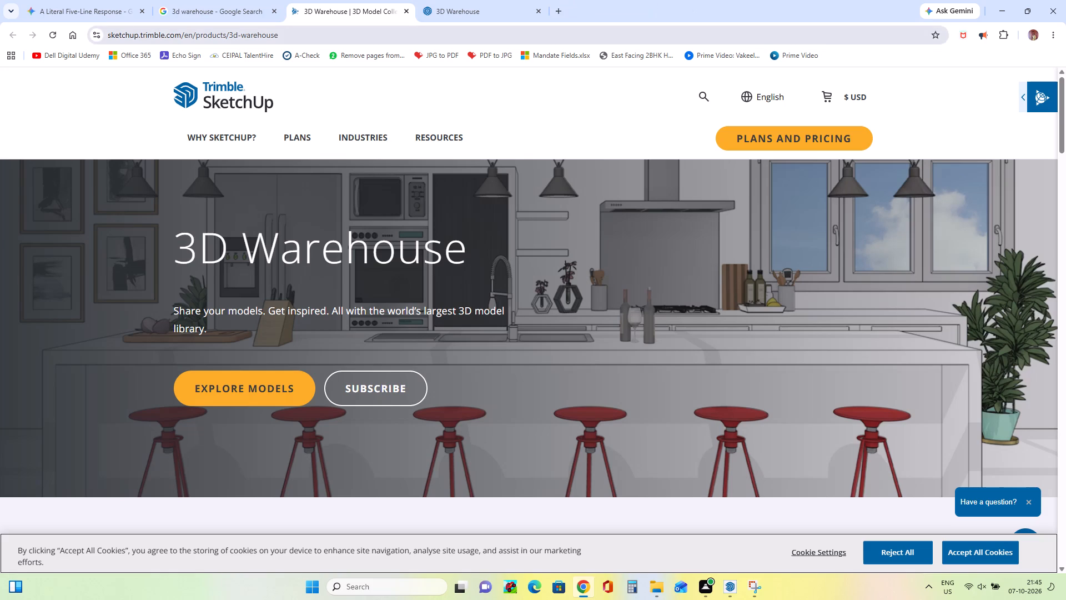
# Open the 3D Warehouse website from the Google results and search it for "door".
pyautogui.click(229, 10)
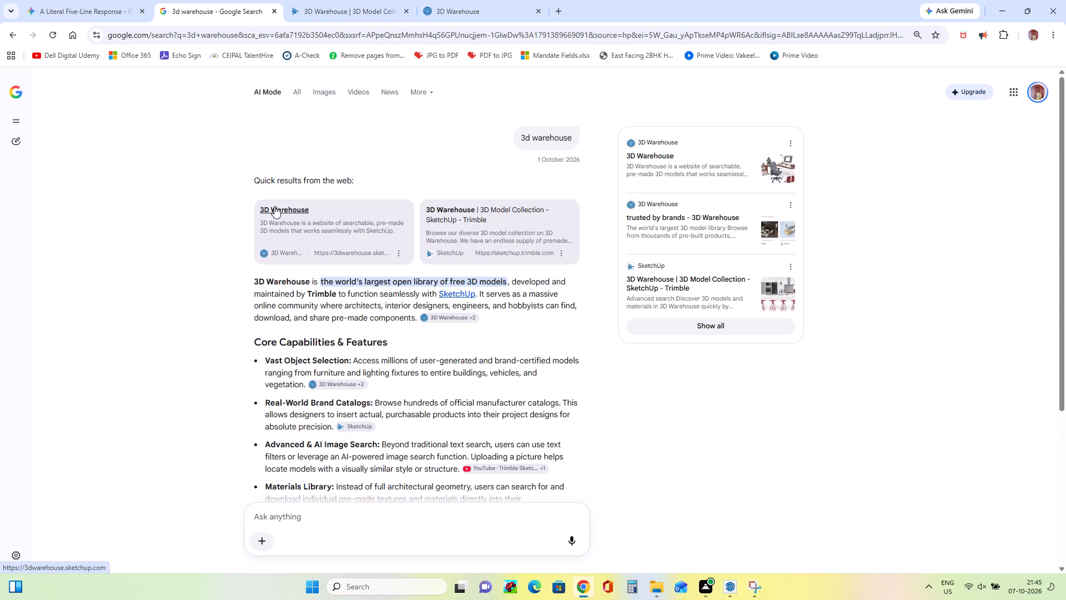
pyautogui.click(274, 208)
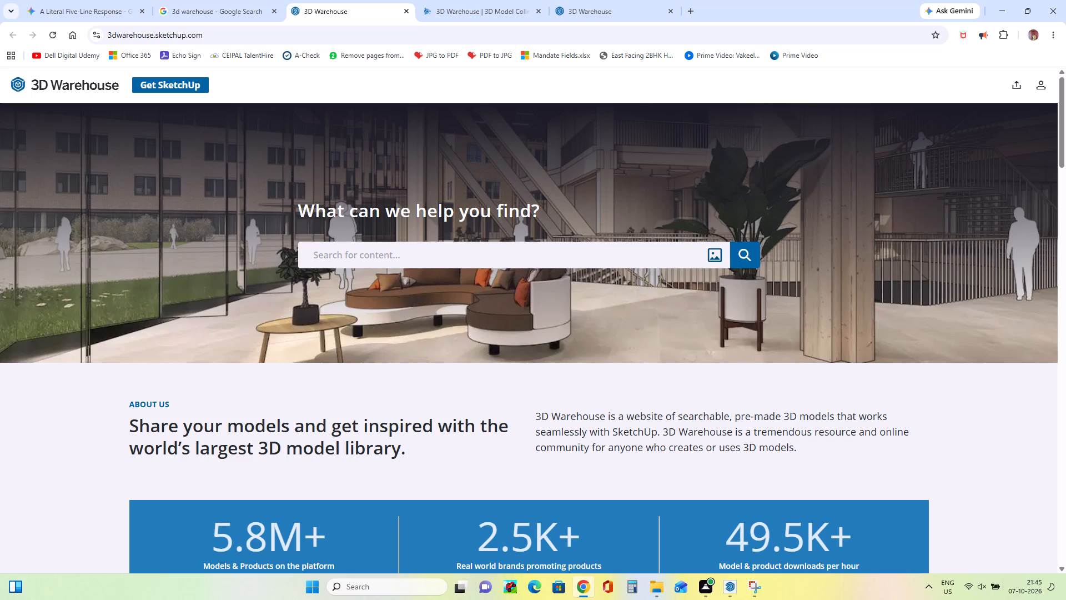
pyautogui.click(392, 264)
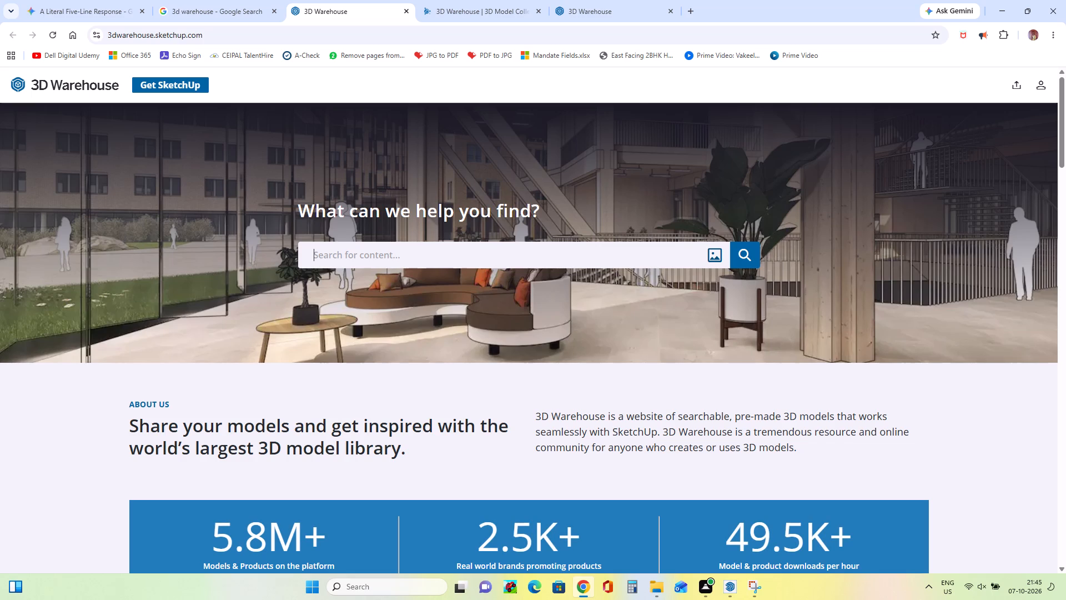
pyautogui.press('d')
pyautogui.write('oor')
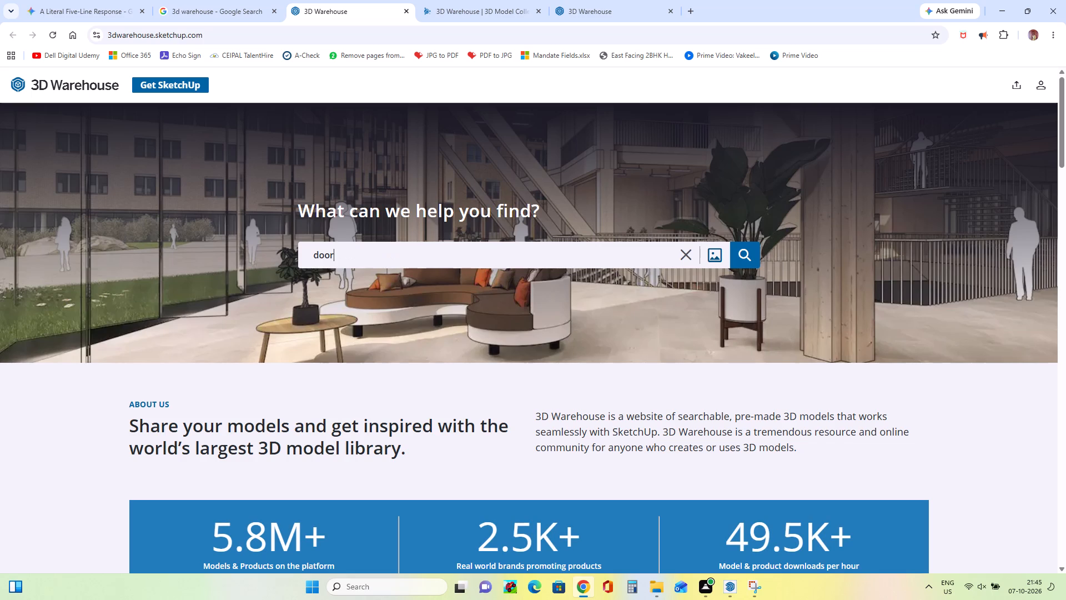
pyautogui.press('Return')
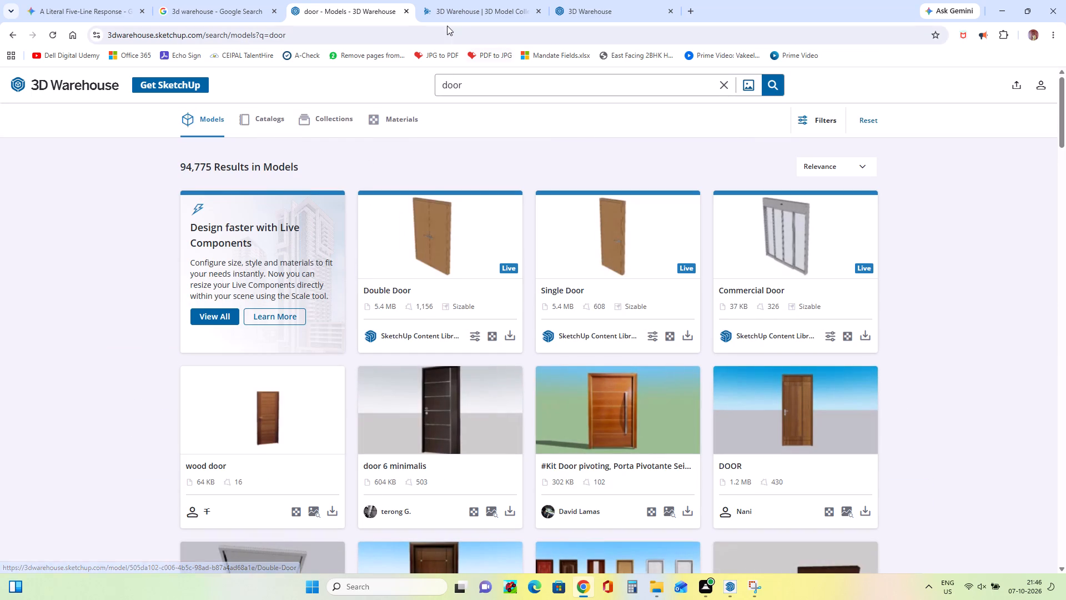
# Close the two leftover 3D Warehouse tabs, keeping only the door search results.
pyautogui.click(539, 8)
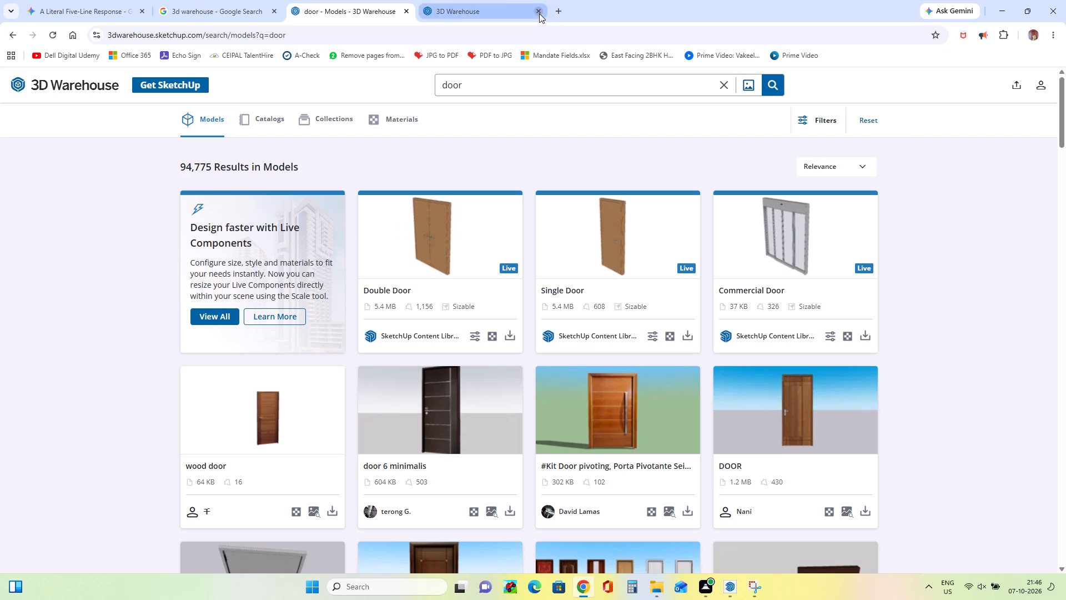
pyautogui.click(539, 13)
# Browse the door models, inspect the page of the dark brown wooden door with arched panelling, and return to the results.
pyautogui.scroll(-7, 558, 275)
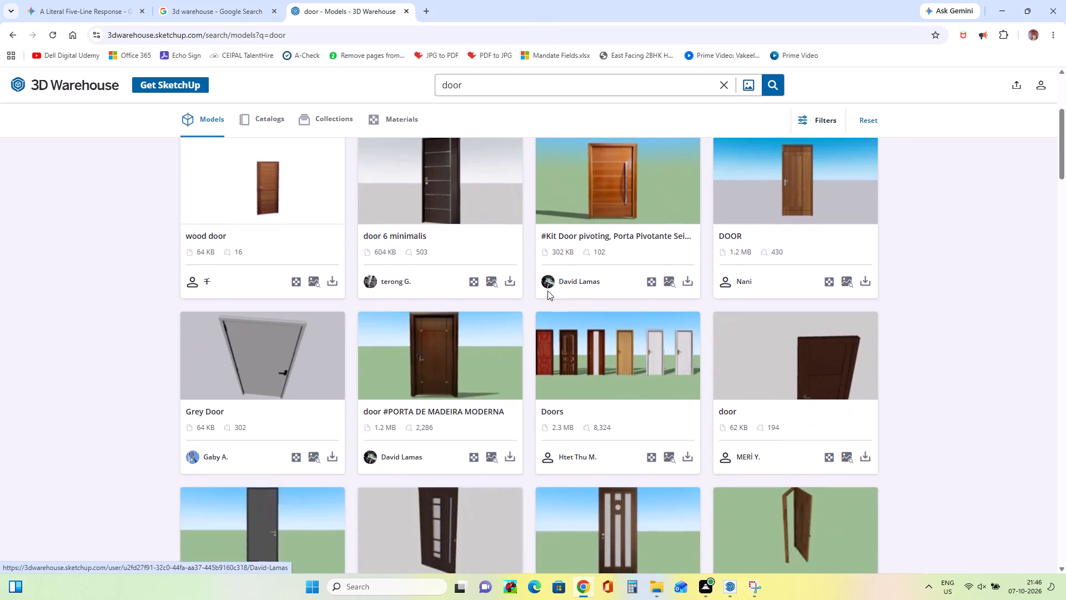
pyautogui.scroll(-4, 472, 325)
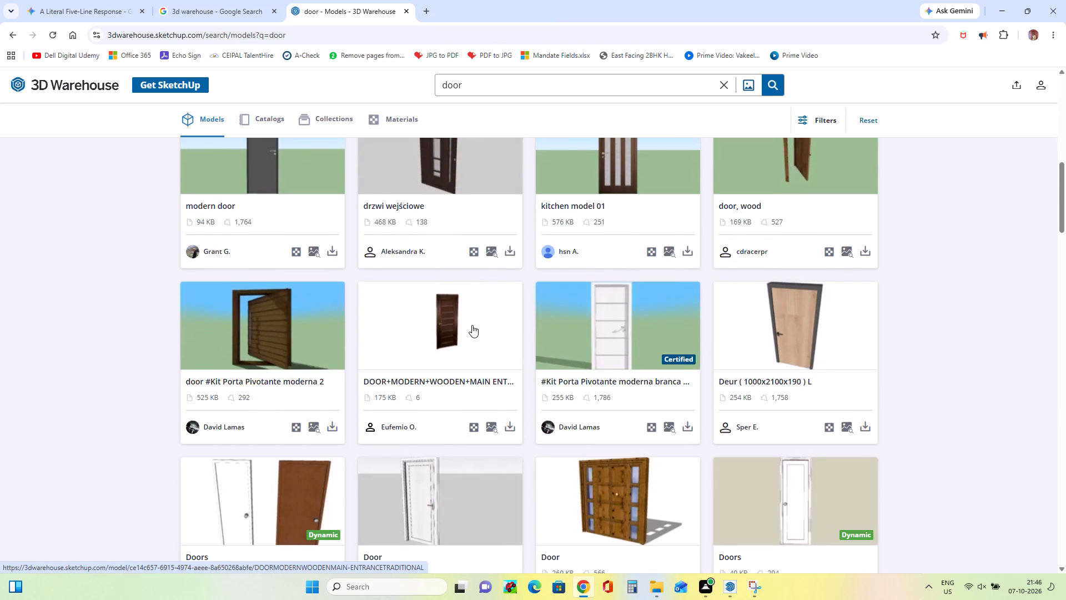
pyautogui.scroll(-7, 472, 325)
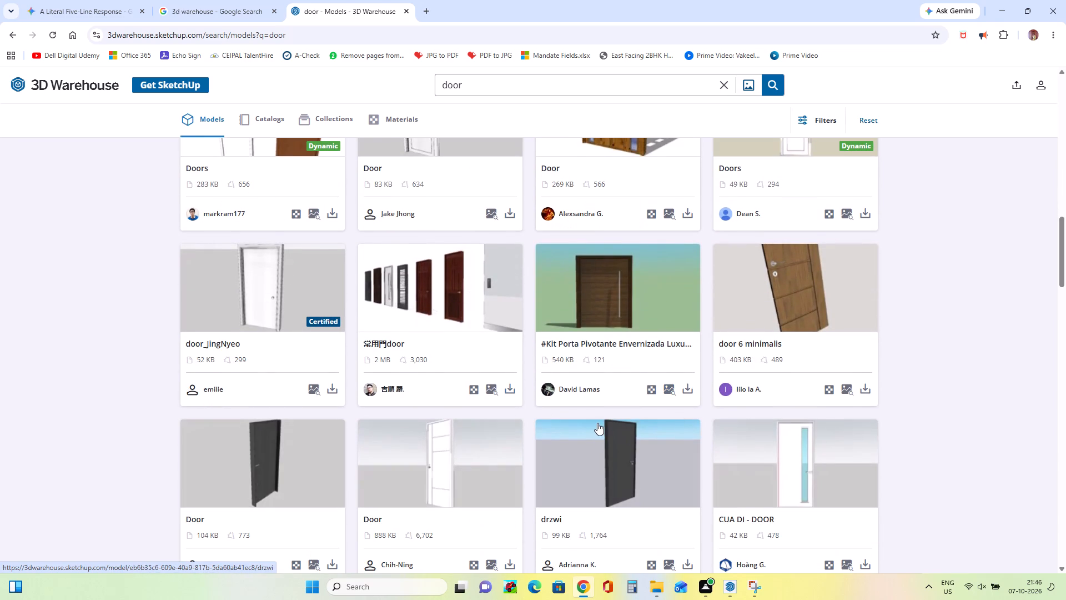
pyautogui.scroll(-6, 597, 423)
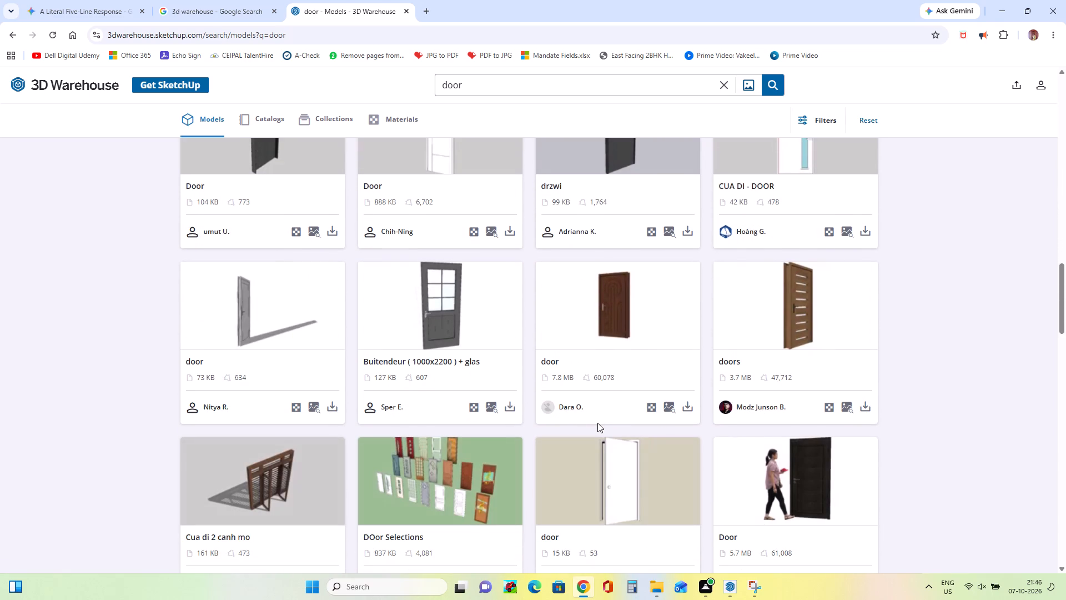
pyautogui.click(615, 311)
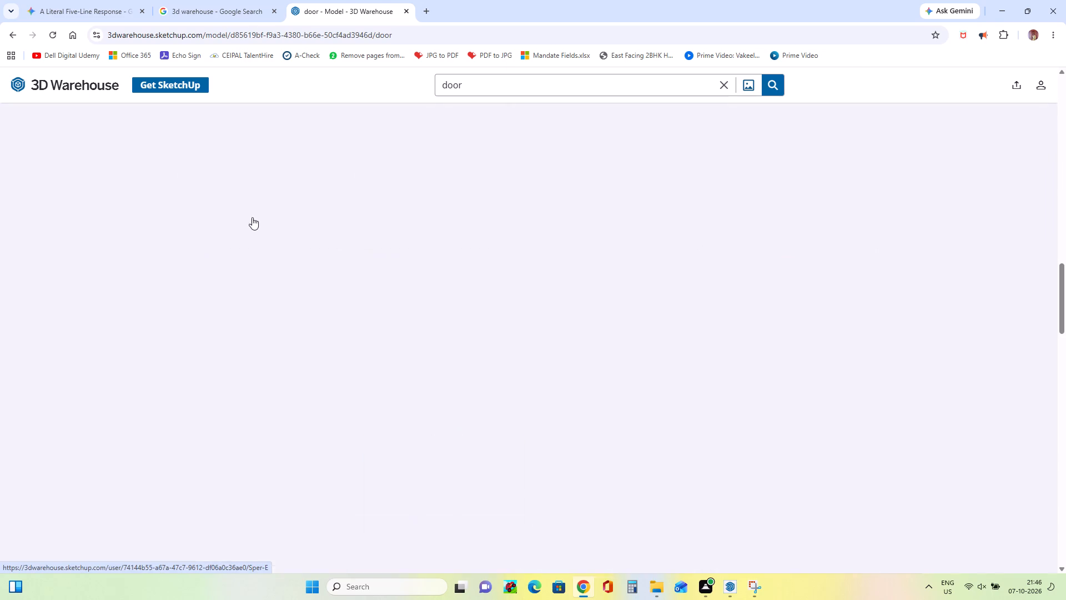
pyautogui.click(12, 36)
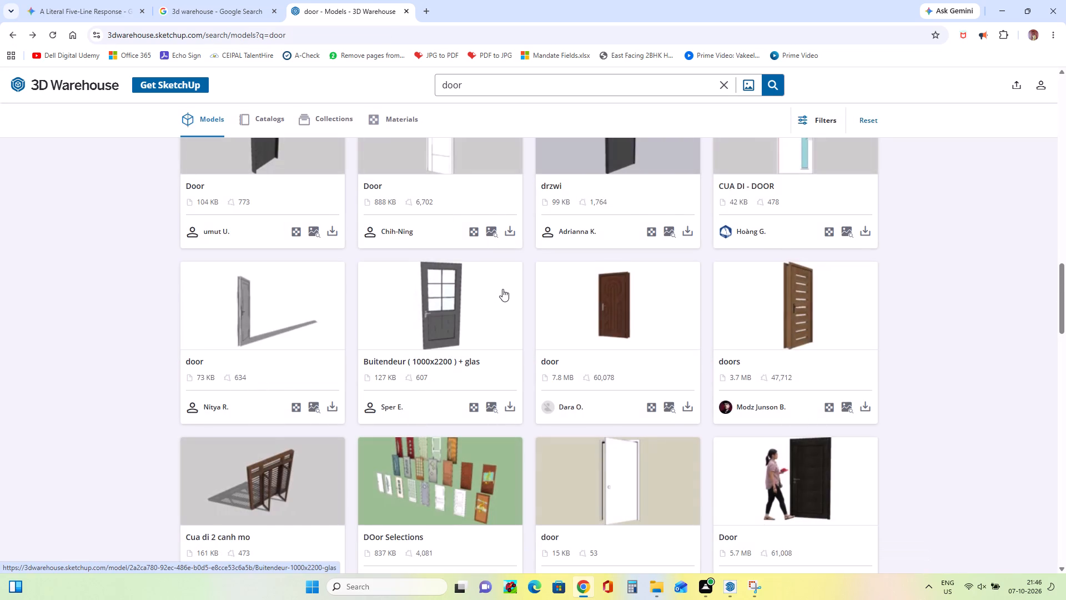
# Browse the remaining door models in the current results and load more of them.
pyautogui.scroll(-5, 502, 289)
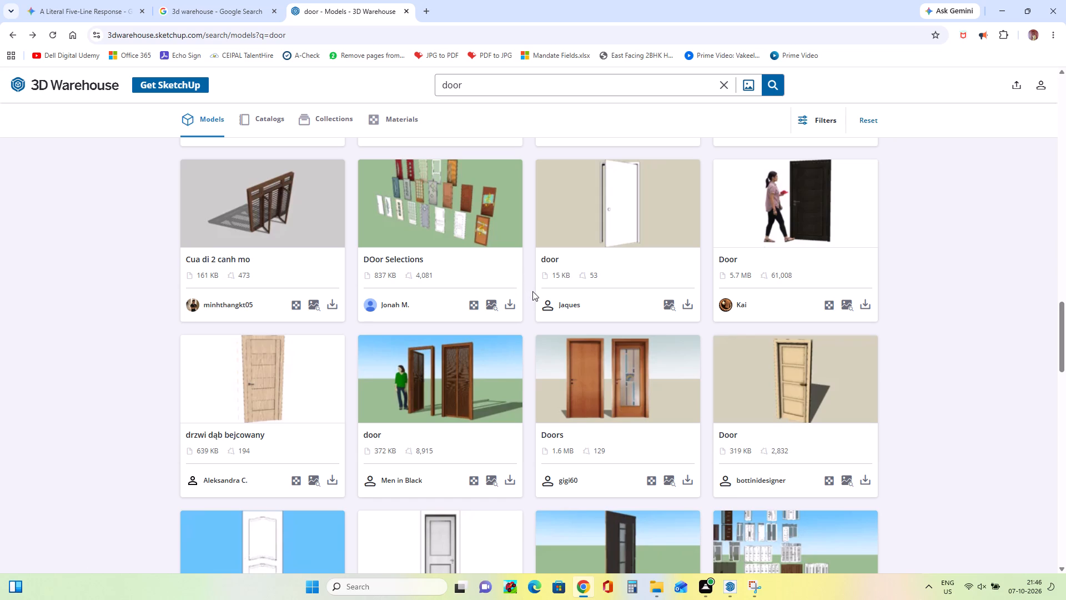
pyautogui.scroll(-8, 600, 389)
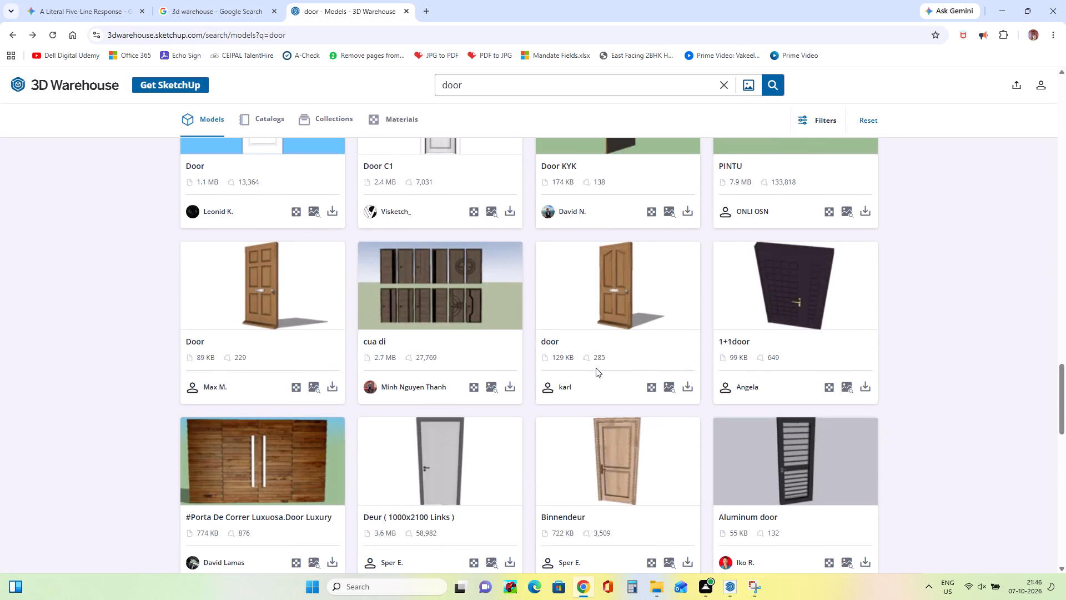
pyautogui.scroll(-5, 600, 363)
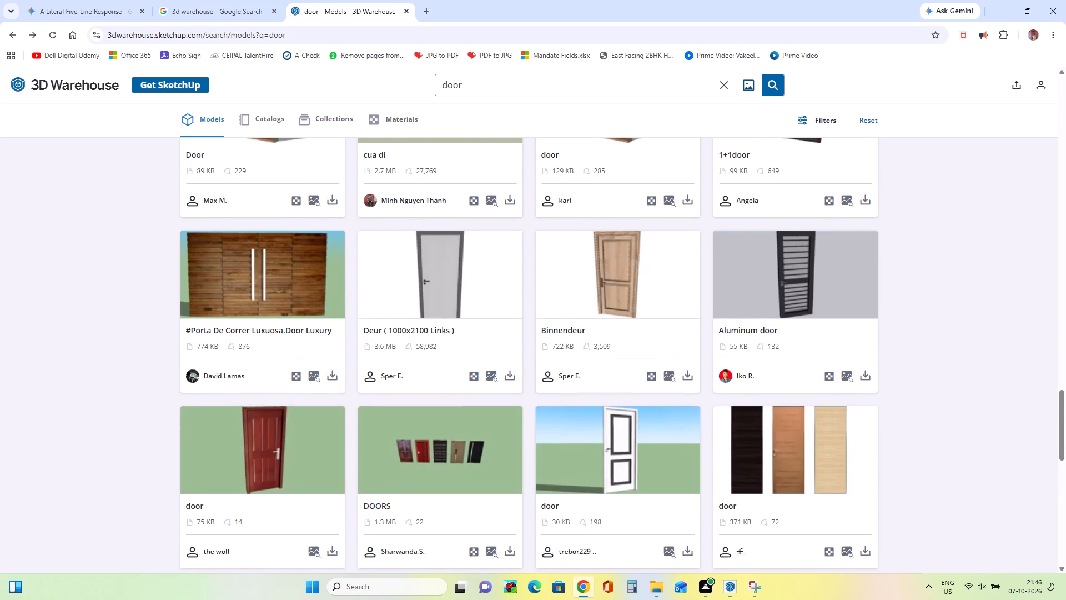
pyautogui.scroll(-7, 600, 363)
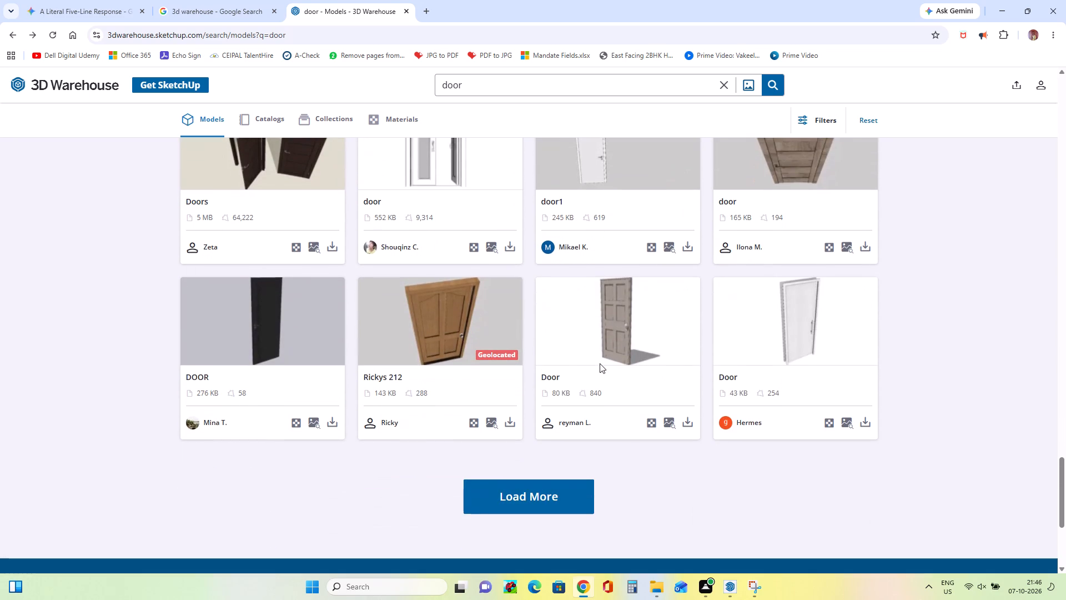
pyautogui.click(535, 494)
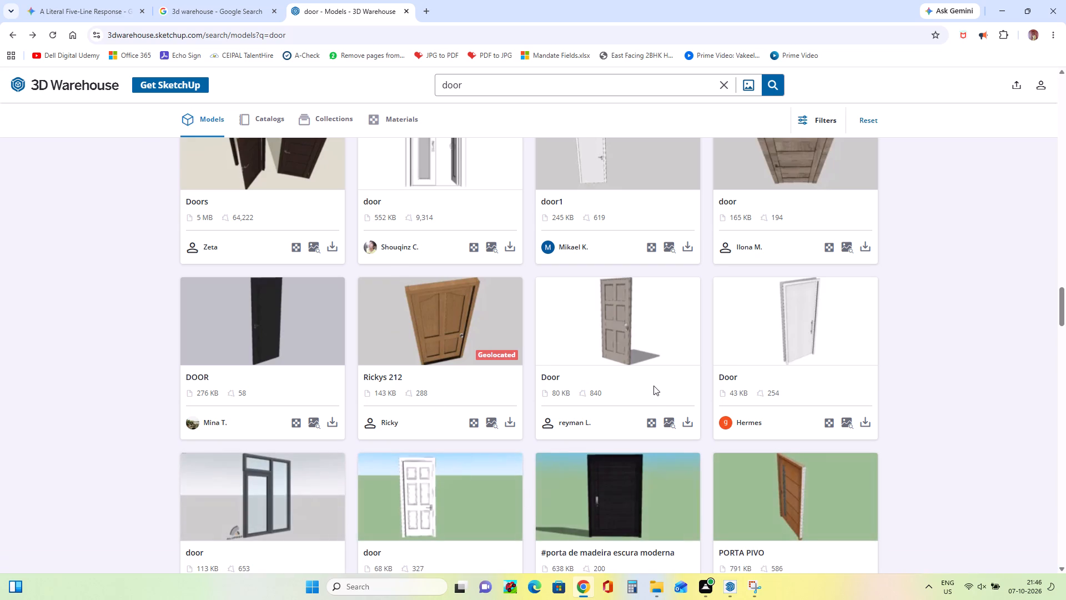
# Look through the additional door models and go back over the earlier ones to compare styles.
pyautogui.scroll(-7, 653, 386)
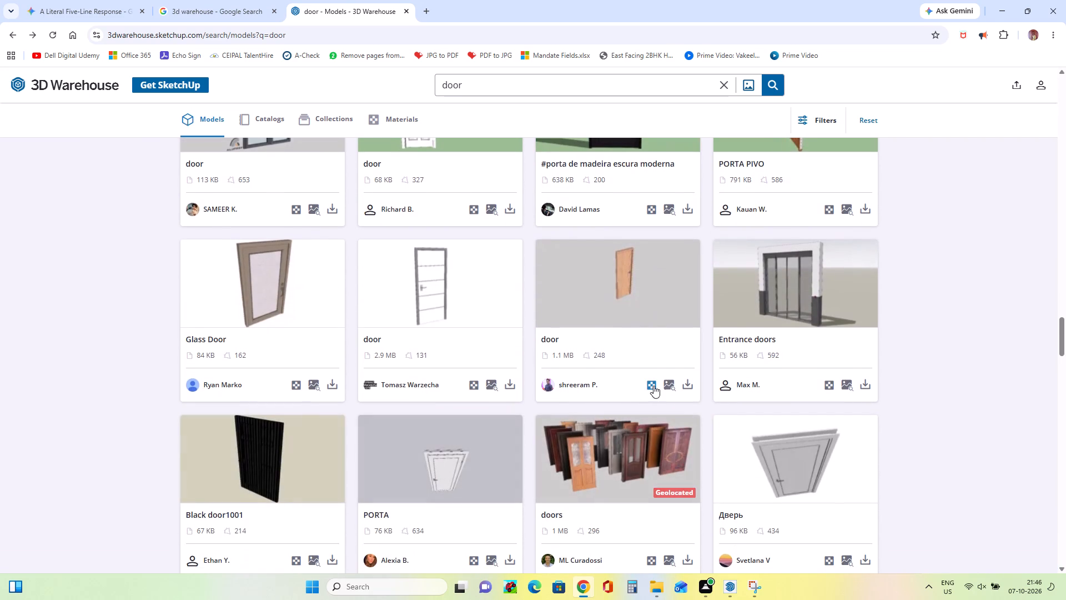
pyautogui.scroll(-7, 653, 386)
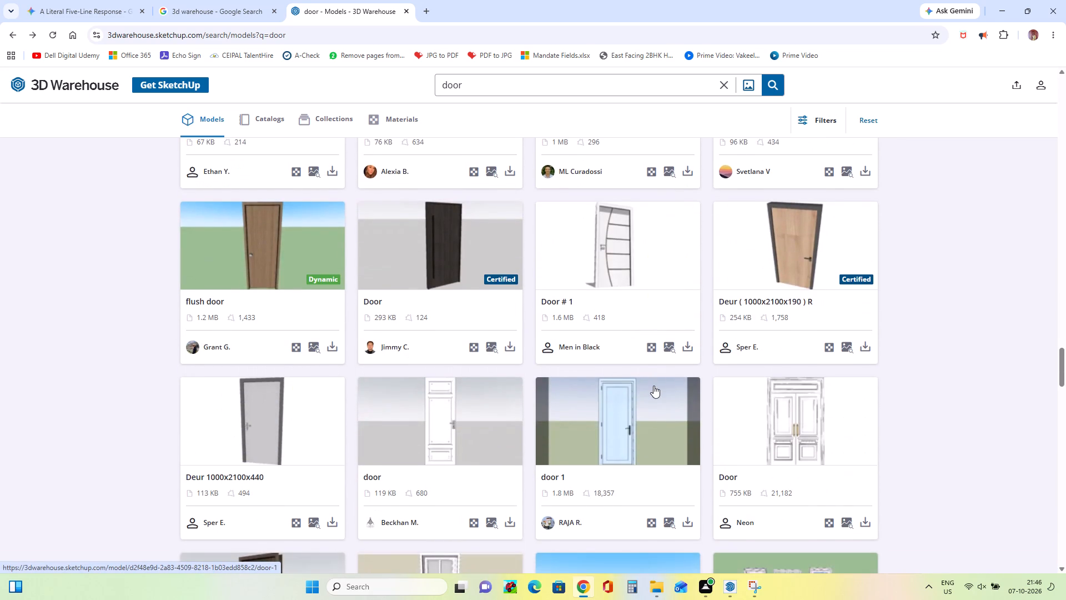
pyautogui.scroll(-12, 653, 386)
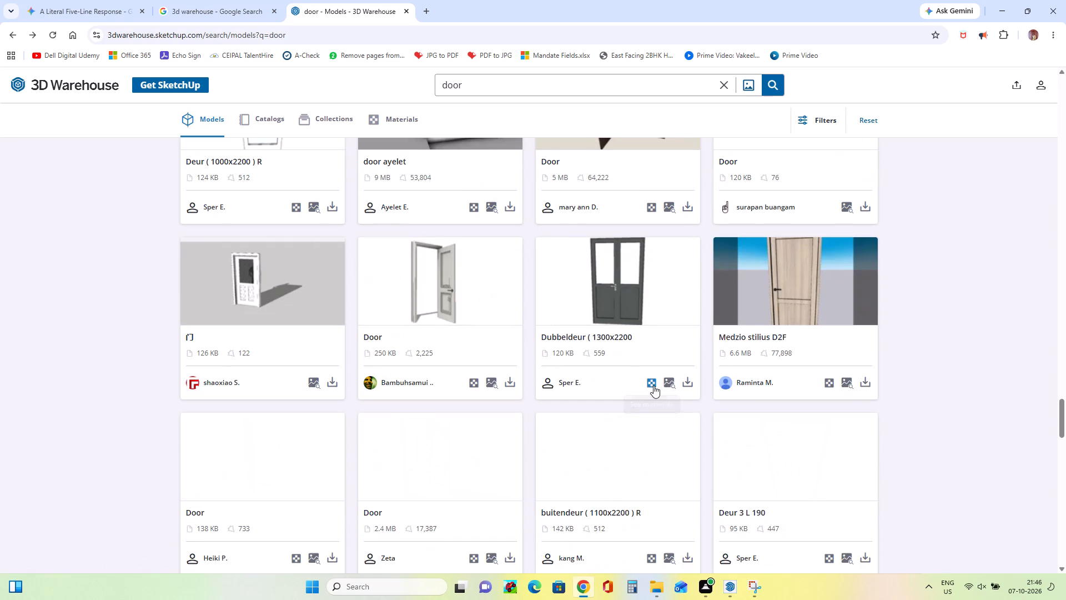
pyautogui.scroll(-9, 653, 386)
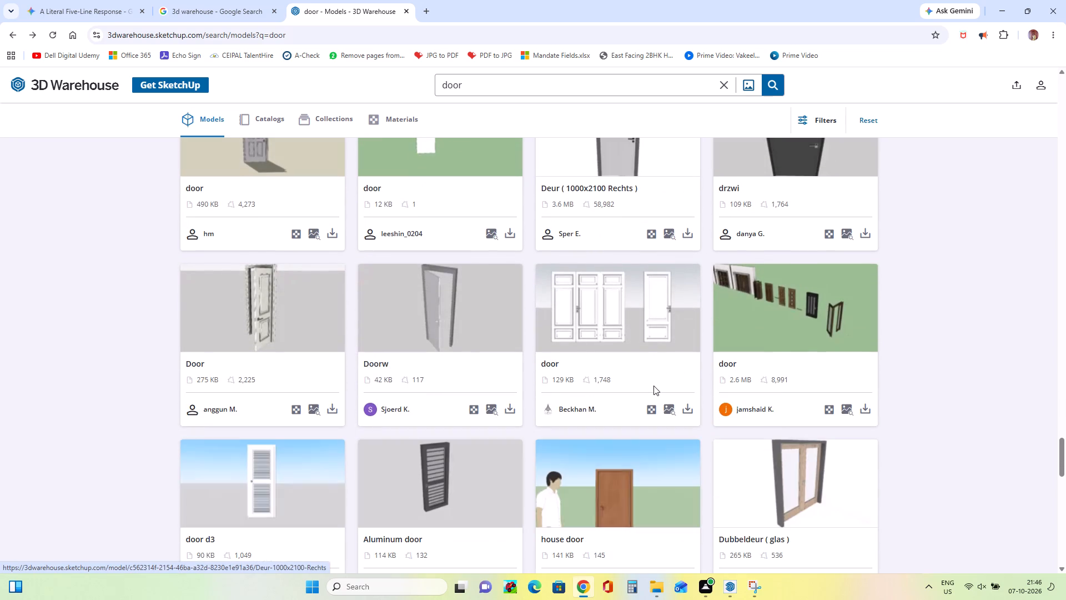
pyautogui.scroll(10, 653, 386)
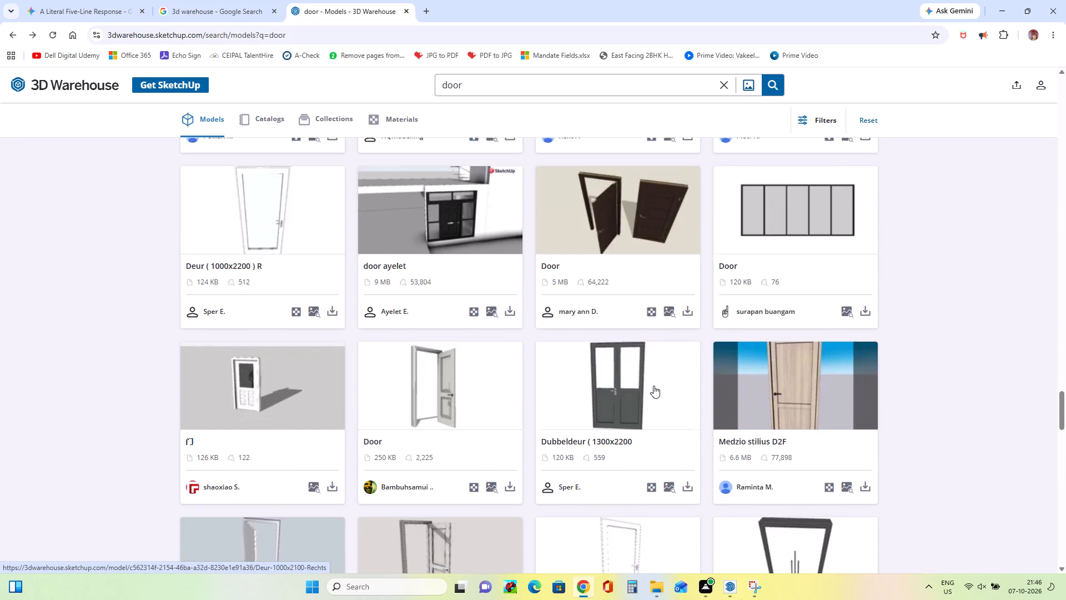
pyautogui.scroll(20, 653, 386)
pyautogui.scroll(16, 653, 386)
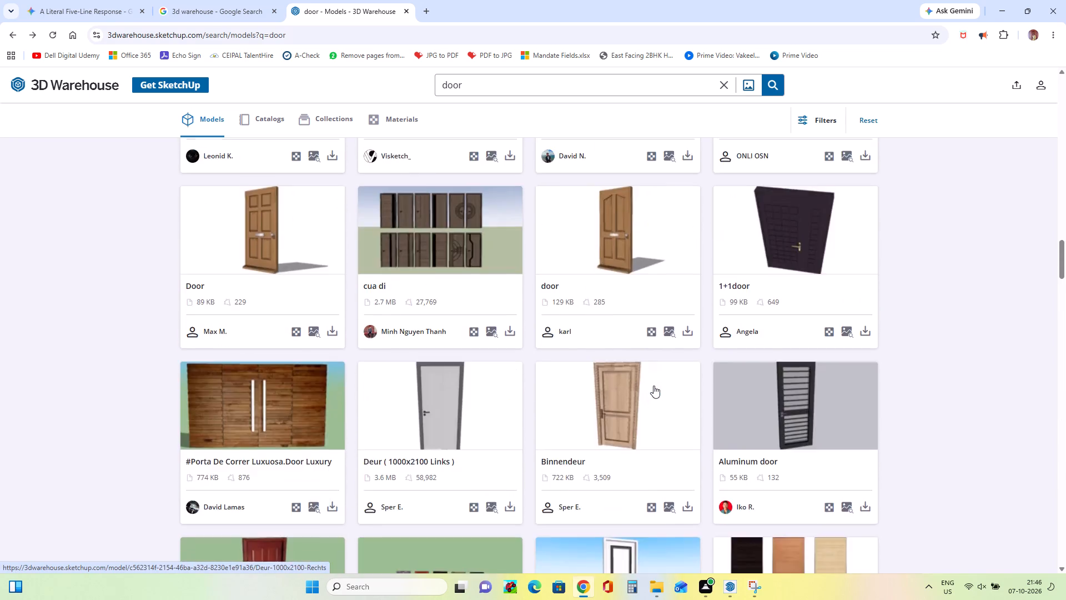
pyautogui.scroll(15, 653, 386)
pyautogui.scroll(-8, 653, 386)
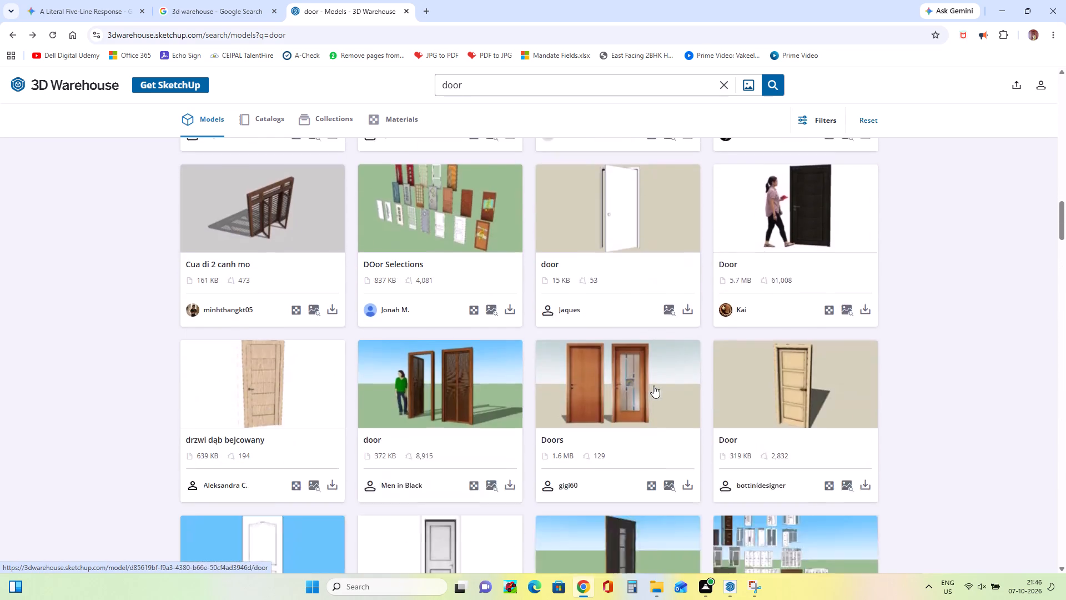
# Request the download of the "Doors" model with one plain and one glazed wooden door, and sign in to Trimble with Google.
pyautogui.click(685, 372)
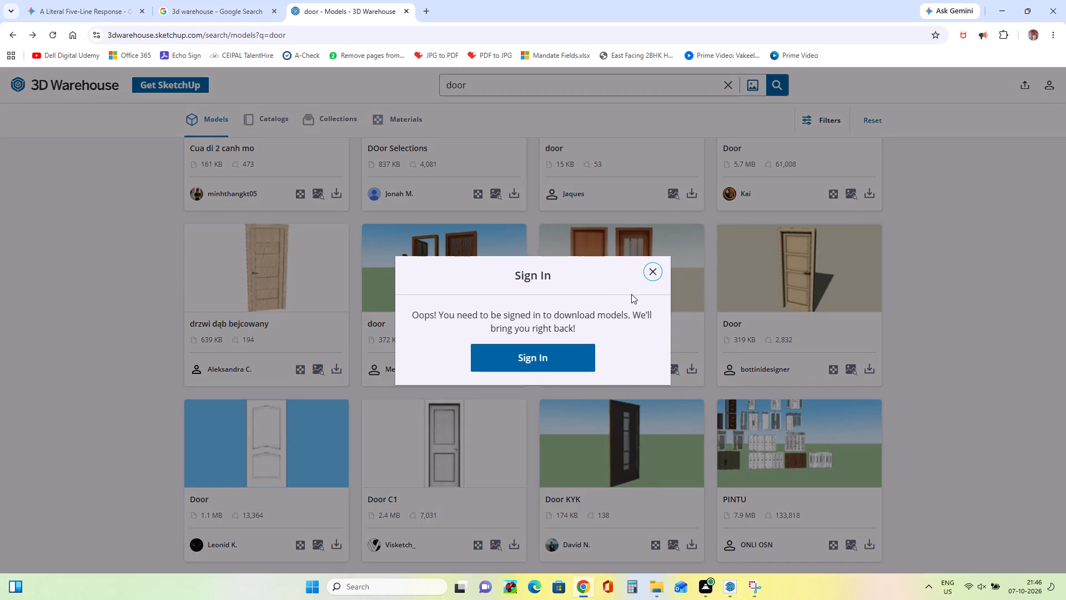
pyautogui.click(566, 363)
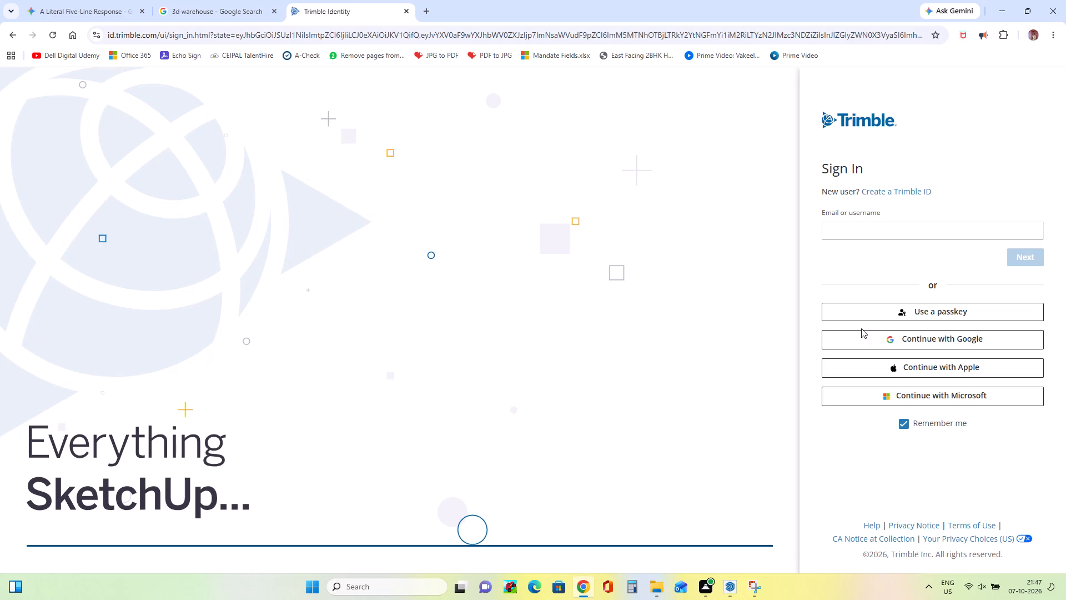
pyautogui.click(972, 338)
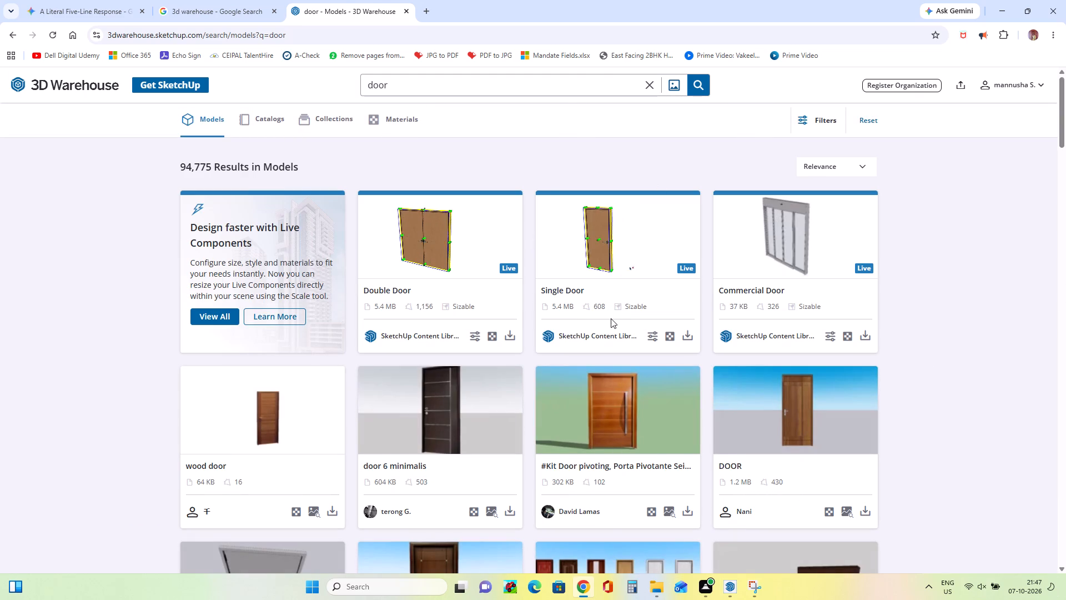
# Browse the door results, inspect the page of the dark "drzwi wejściowe" door with glass panes, and return to the results.
pyautogui.scroll(-11, 611, 318)
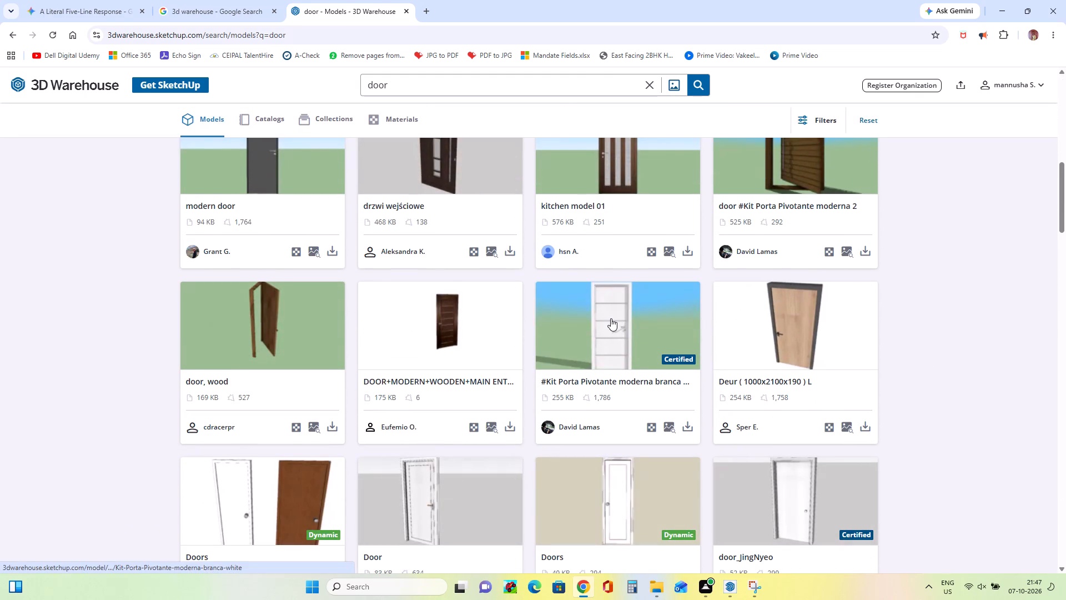
pyautogui.scroll(-1, 611, 318)
pyautogui.scroll(4, 611, 318)
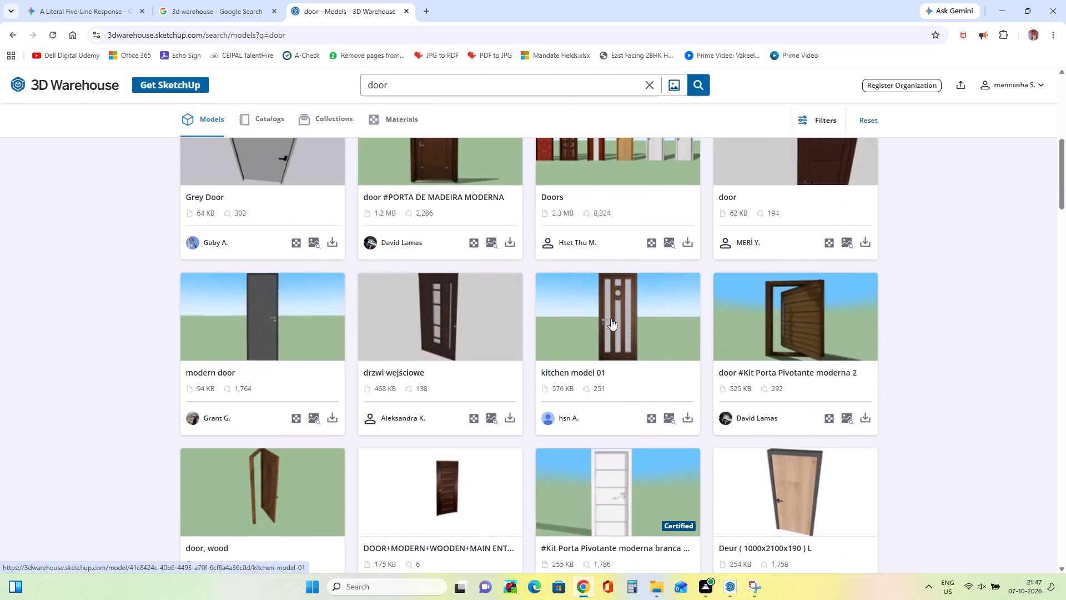
pyautogui.click(433, 302)
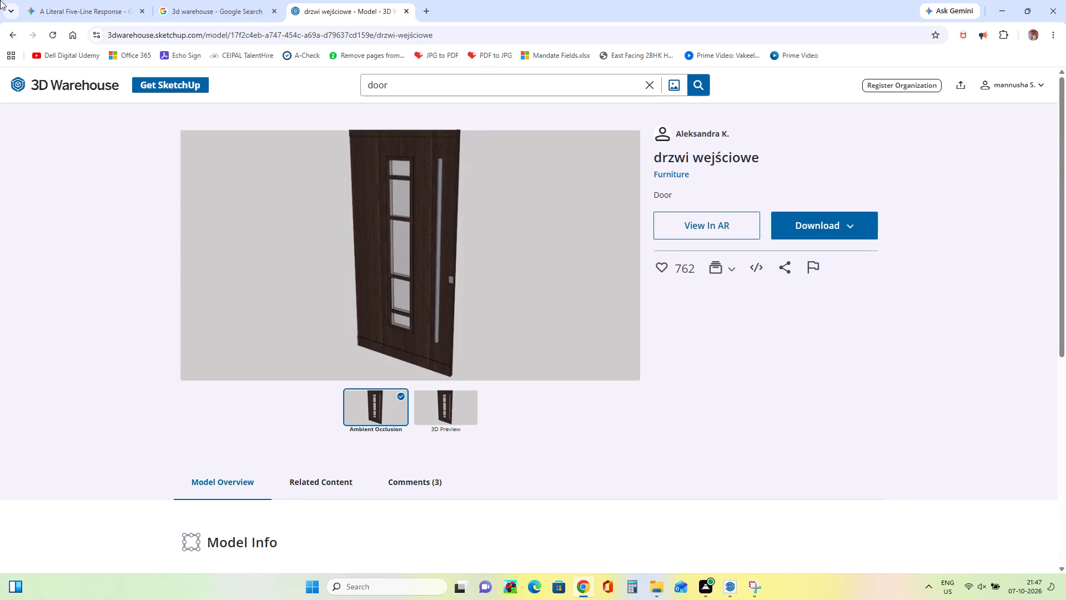
pyautogui.click(13, 37)
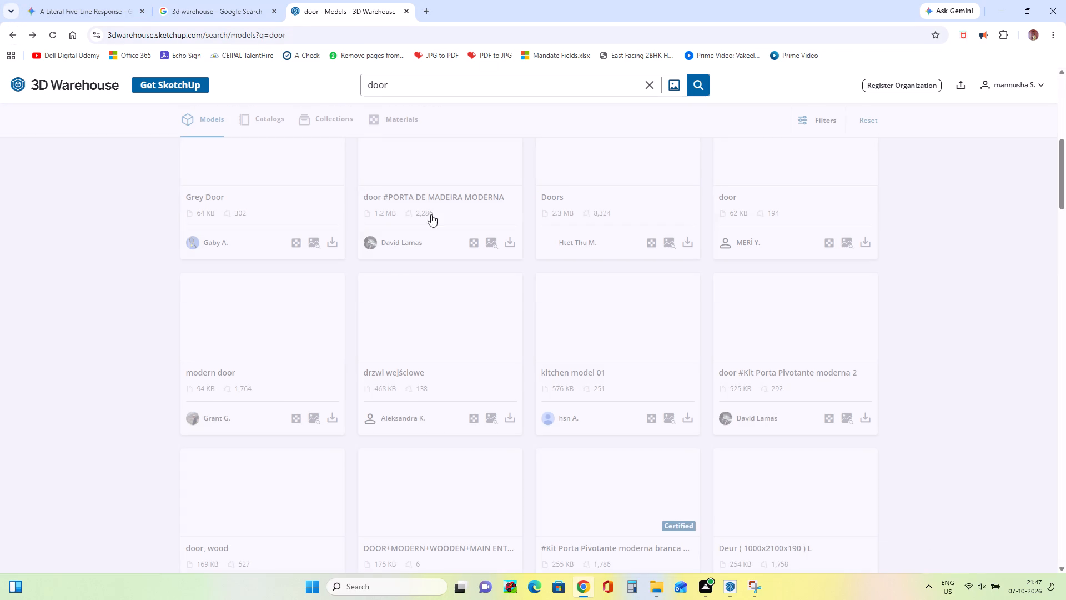
# Find the "Doors" model with the plain and glazed wooden doors again and download it.
pyautogui.scroll(-8, 526, 303)
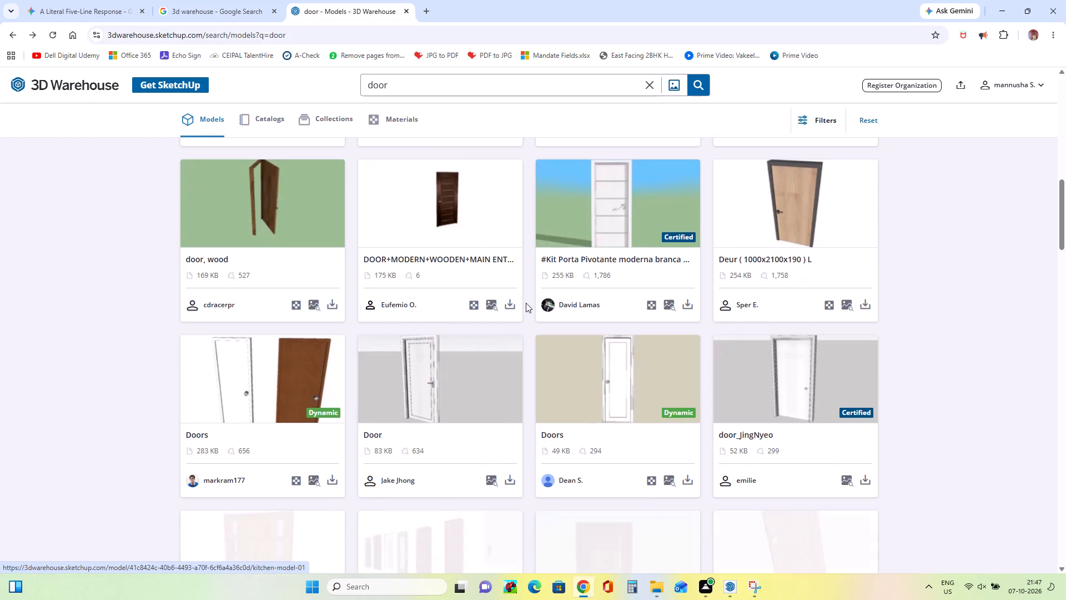
pyautogui.scroll(-10, 525, 303)
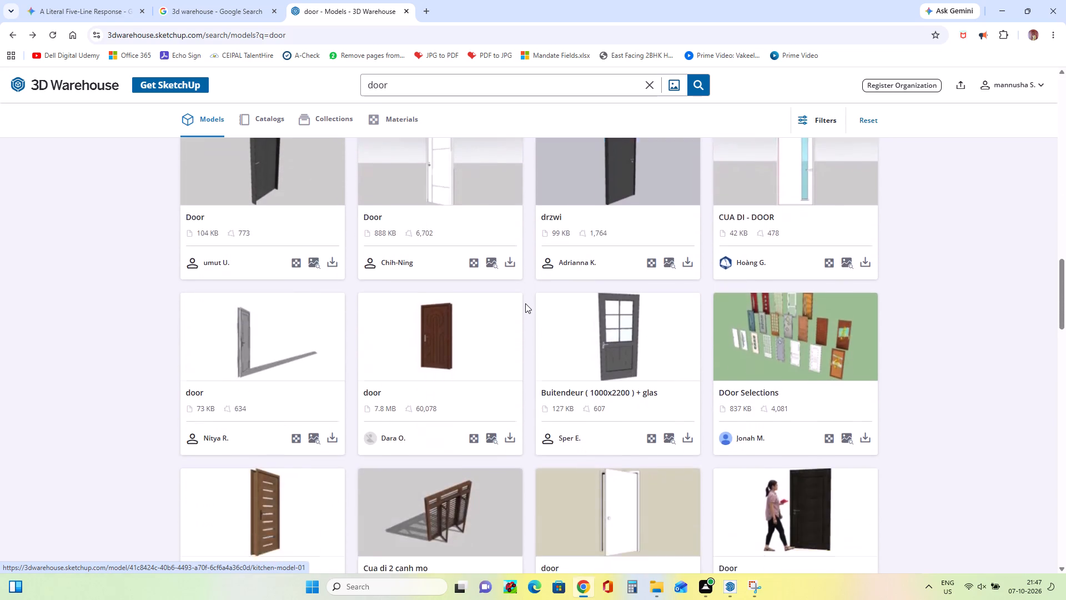
pyautogui.scroll(-5, 525, 303)
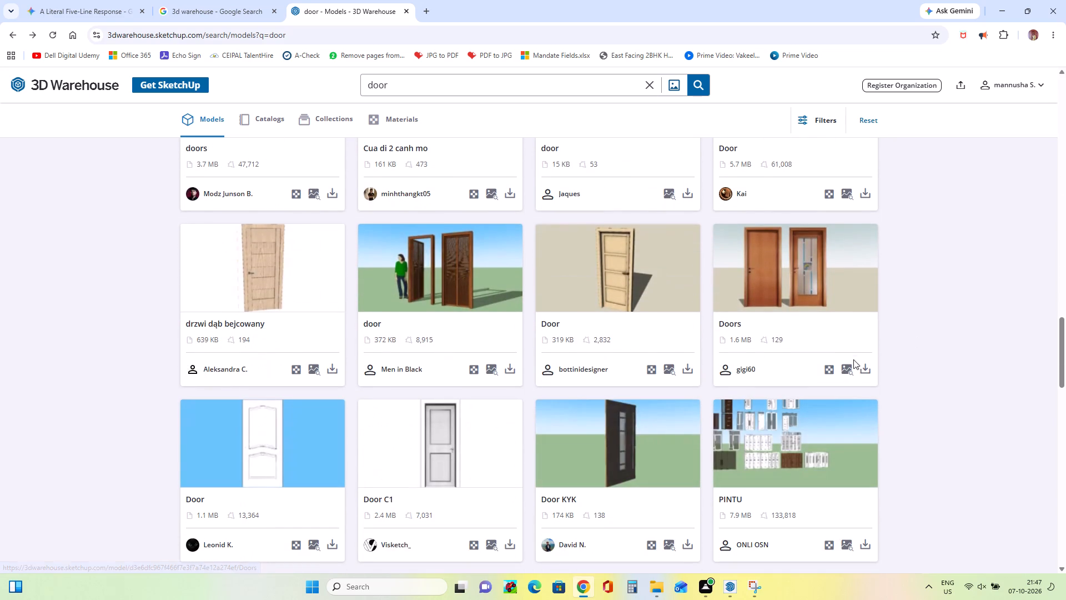
pyautogui.click(867, 368)
pyautogui.click(869, 389)
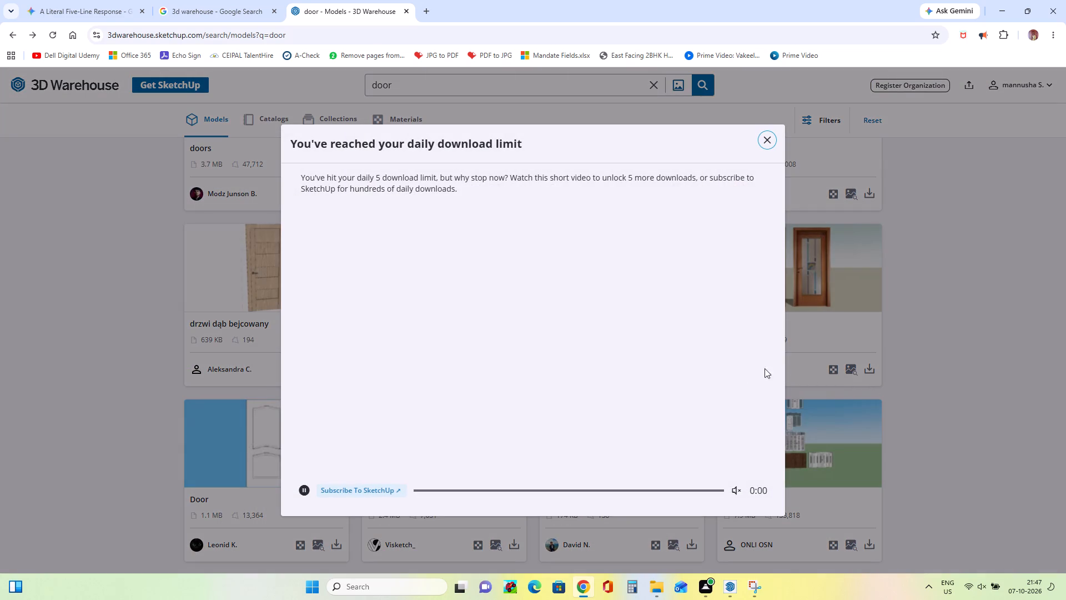
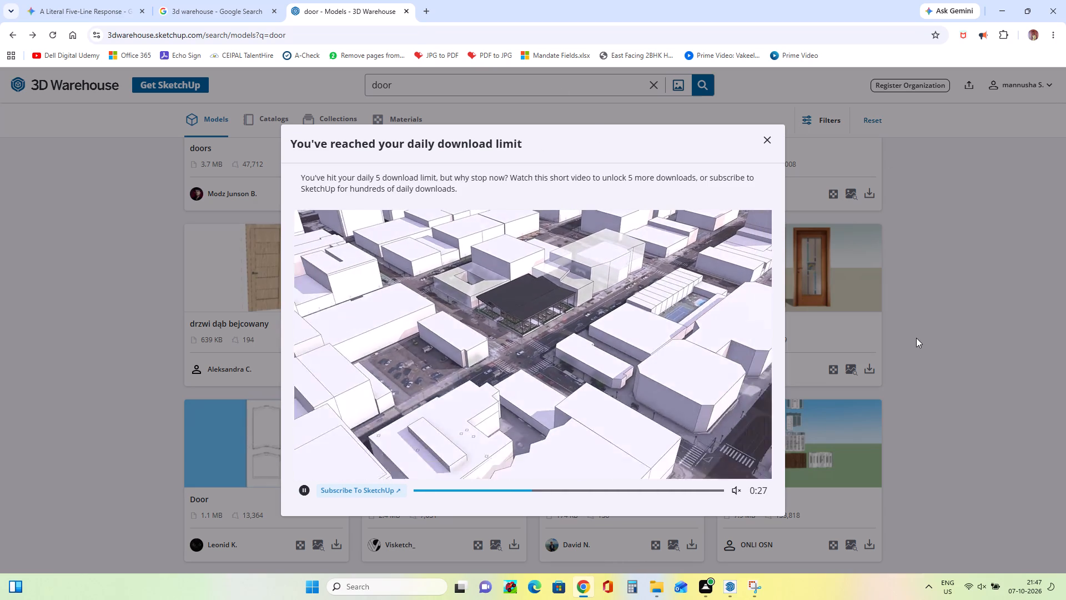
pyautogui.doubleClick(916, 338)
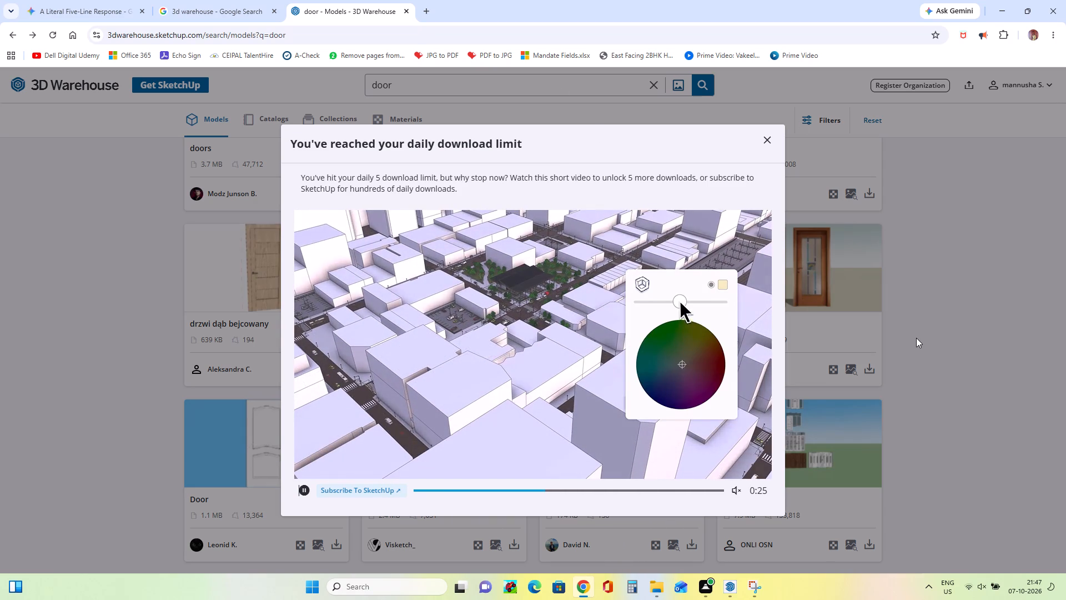
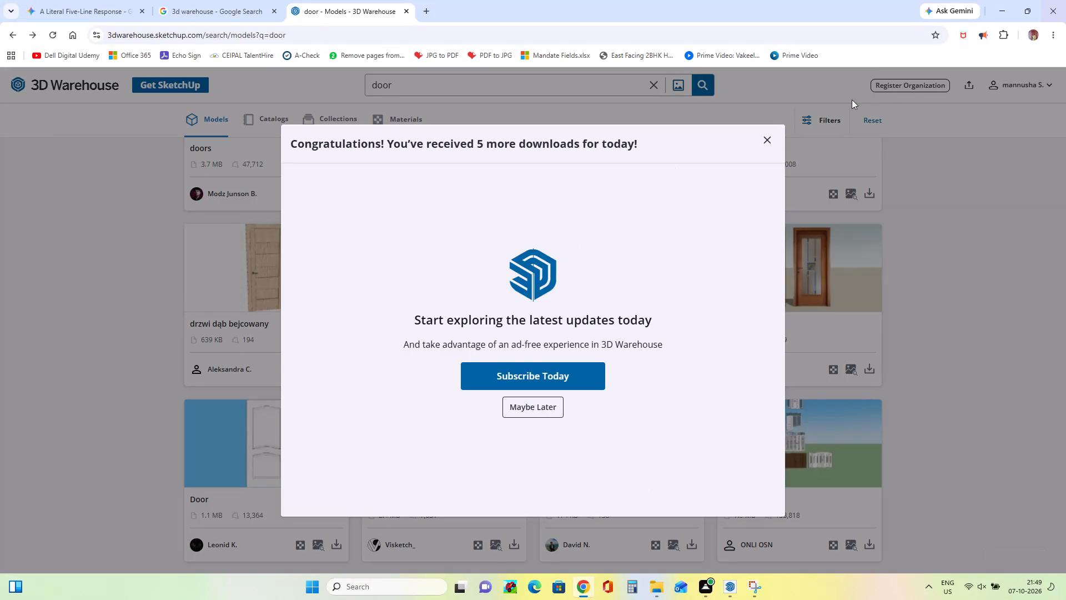
# Dismiss the bonus-downloads message and download the 1.6 MB "Doors" model showing a solid wooden door beside a glazed one.
pyautogui.click(770, 142)
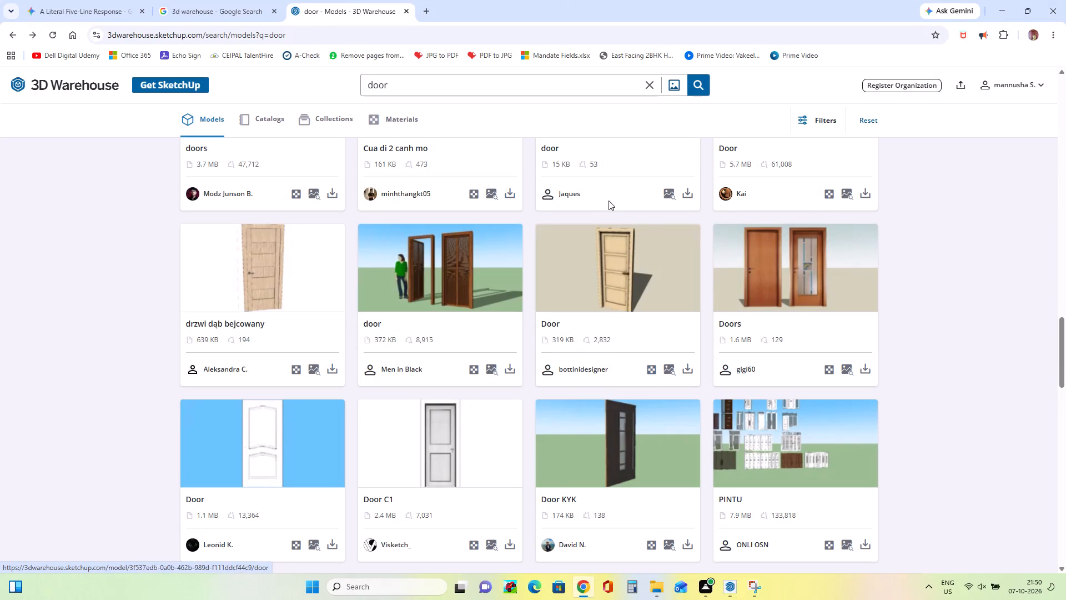
pyautogui.click(863, 366)
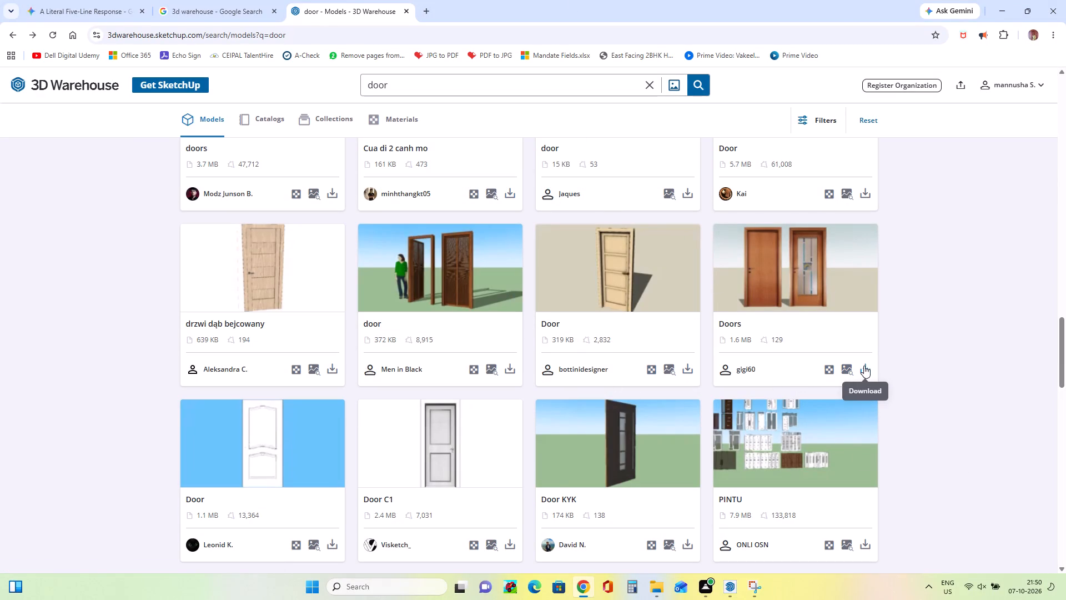
pyautogui.click(880, 388)
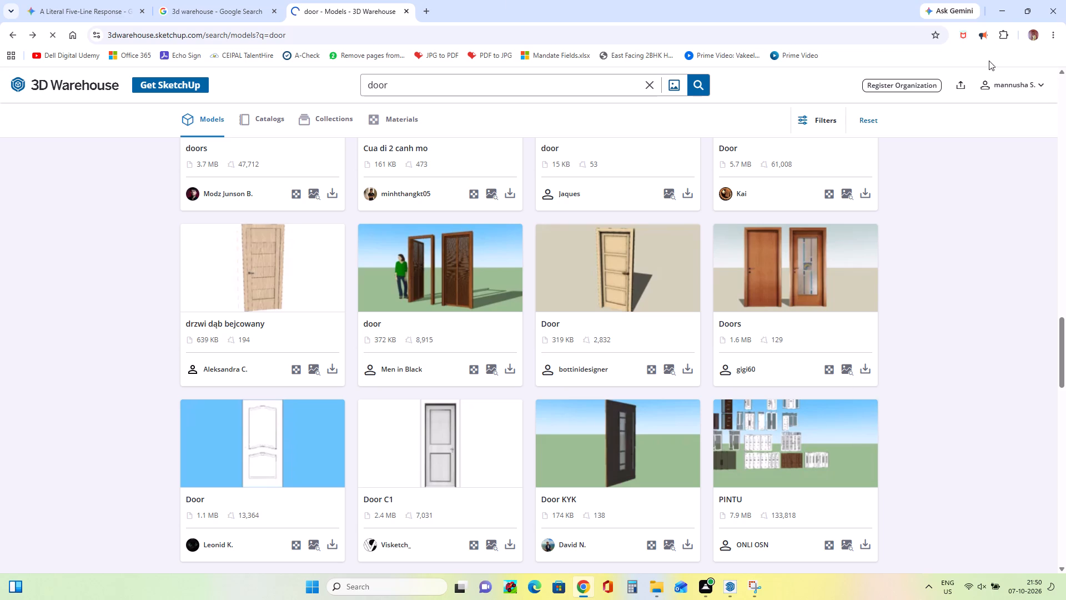
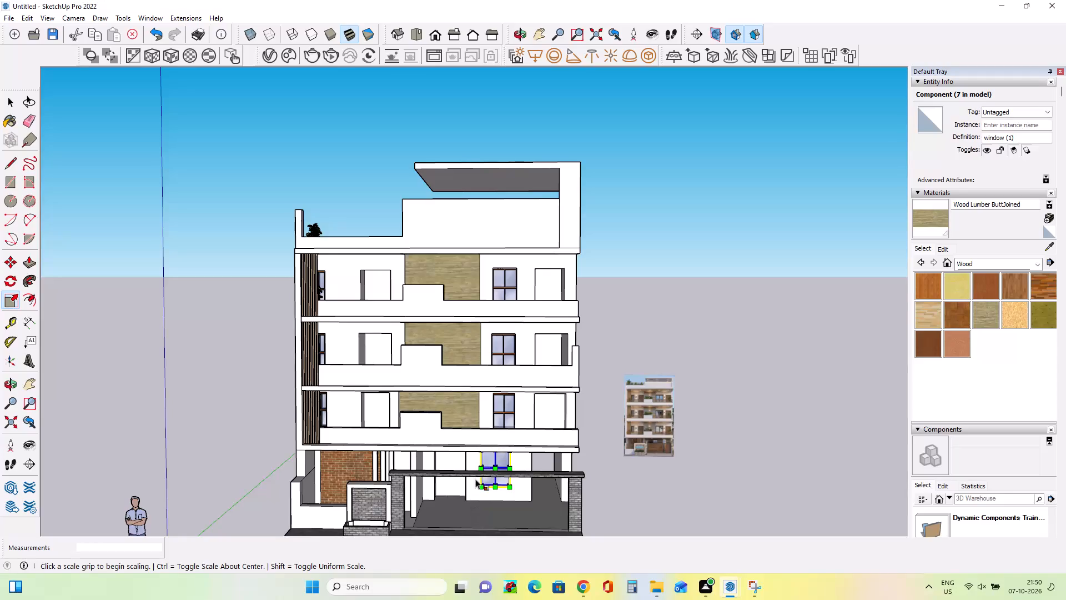
# Deselect the ground-floor window and examine the building's front facade with its door openings.
pyautogui.click(9, 102)
pyautogui.click(227, 358)
pyautogui.moveTo(527, 483); pyautogui.dragTo(438, 520, button='middle')
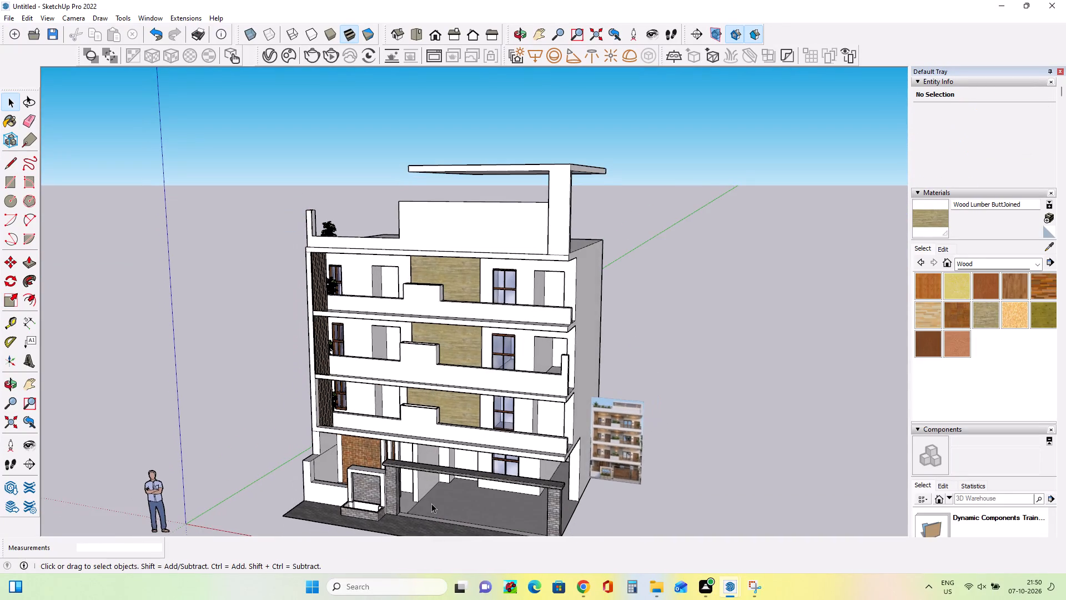
pyautogui.scroll(4, 469, 485)
pyautogui.moveTo(414, 473); pyautogui.dragTo(454, 491, button='middle')
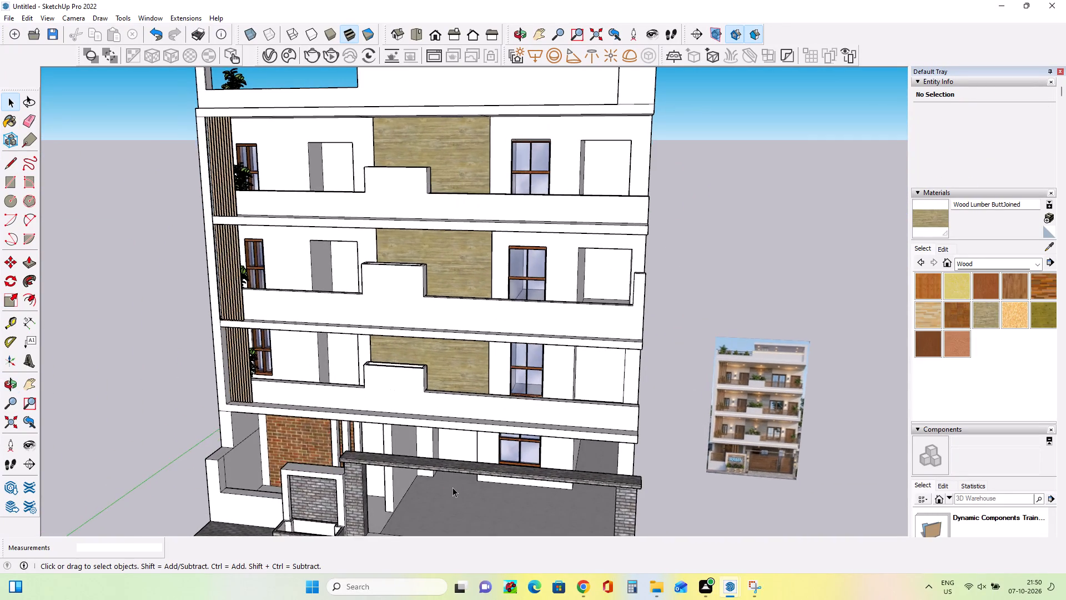
pyautogui.scroll(-12, 452, 483)
pyautogui.scroll(7, 459, 518)
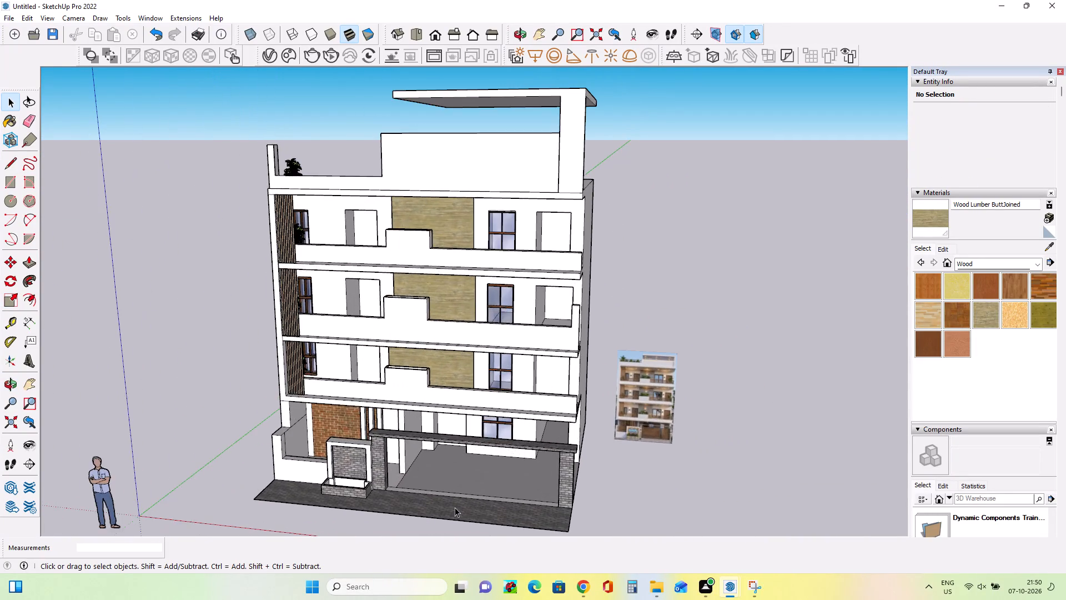
pyautogui.scroll(1, 454, 505)
pyautogui.moveTo(454, 505); pyautogui.dragTo(461, 473, button='middle')
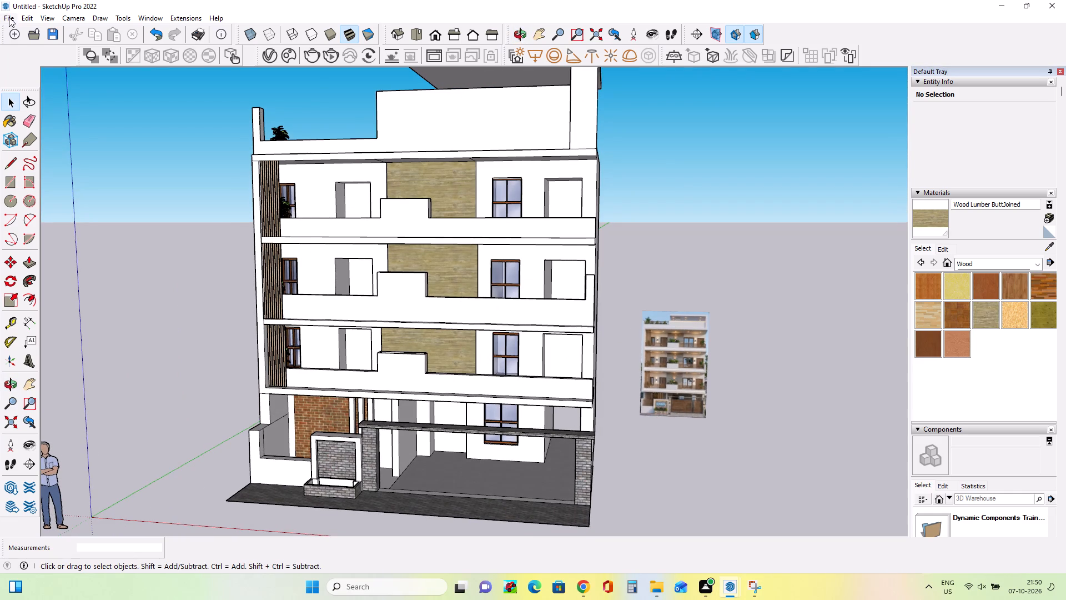
# Import the Senza (3) door model from the Downloads folder and place it beside the building.
pyautogui.click(9, 18)
pyautogui.click(29, 211)
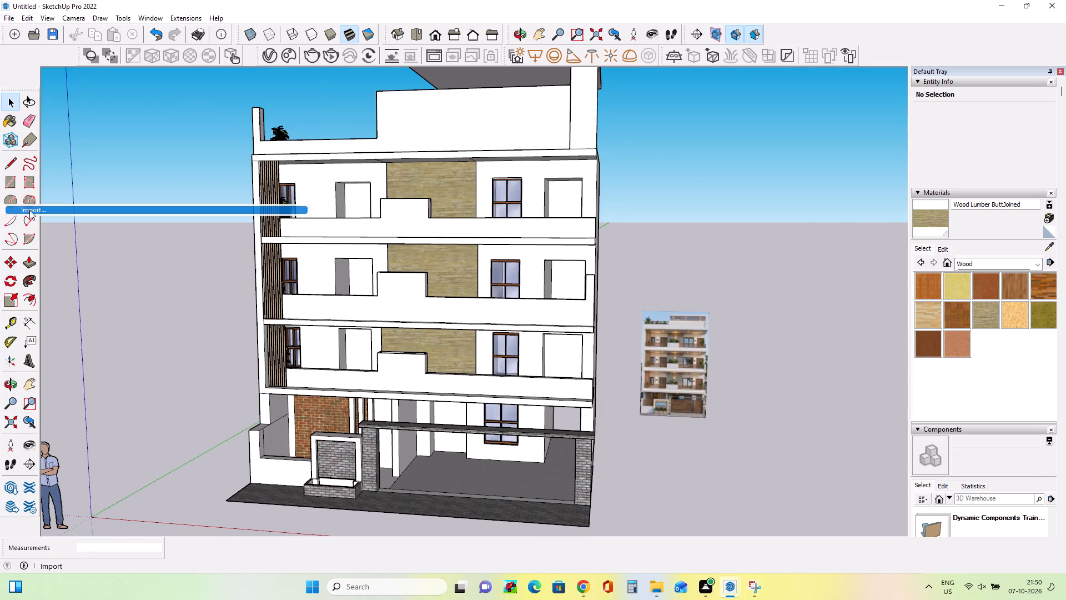
pyautogui.click(490, 257)
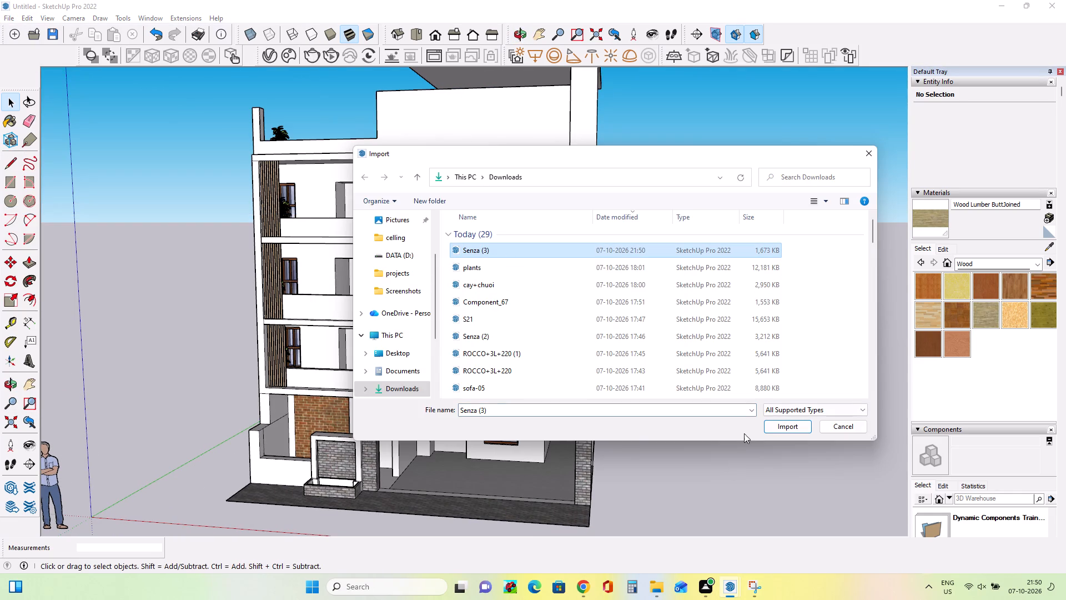
pyautogui.click(784, 421)
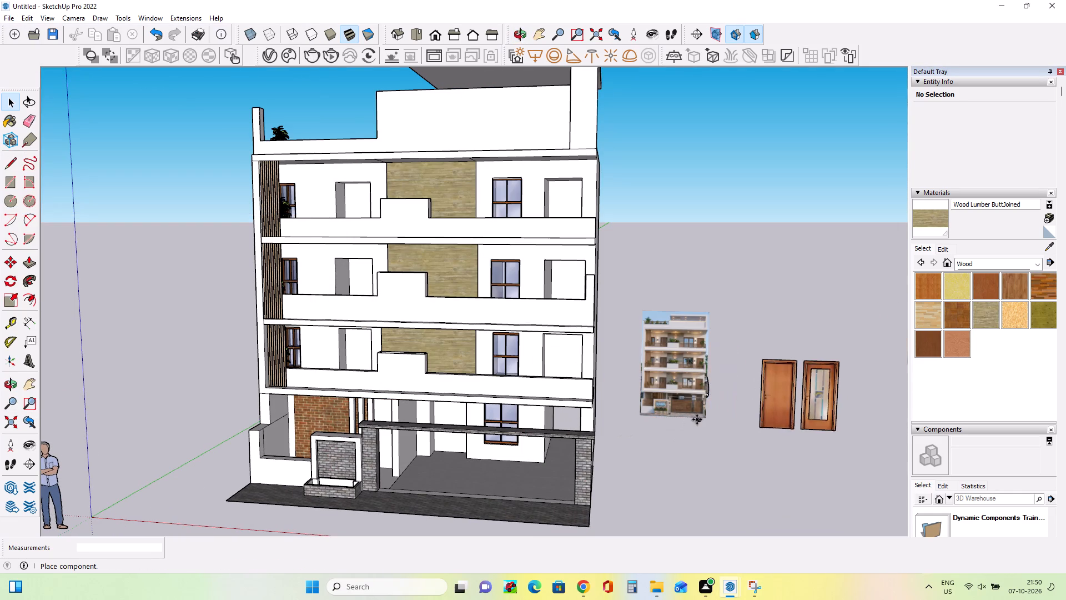
pyautogui.click(655, 281)
# Explode the imported door component into separate geometry.
pyautogui.scroll(-4, 826, 296)
pyautogui.rightClick(821, 243)
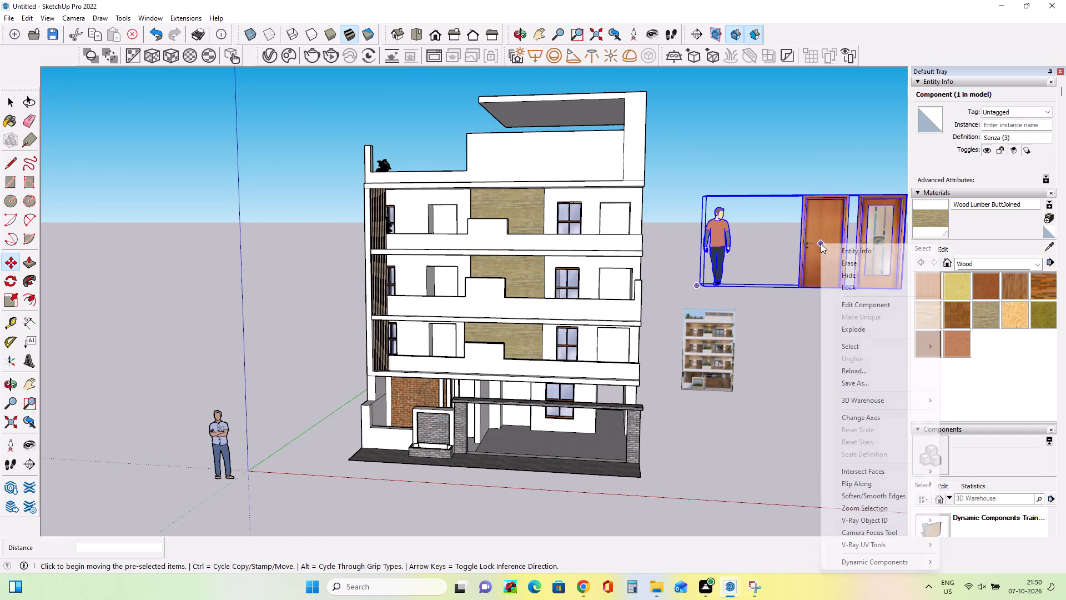
pyautogui.click(862, 327)
# Move the exploded figure and both doors about 58' to the open space on the building's opposite side.
pyautogui.moveTo(743, 298); pyautogui.dragTo(743, 298, button='middle')
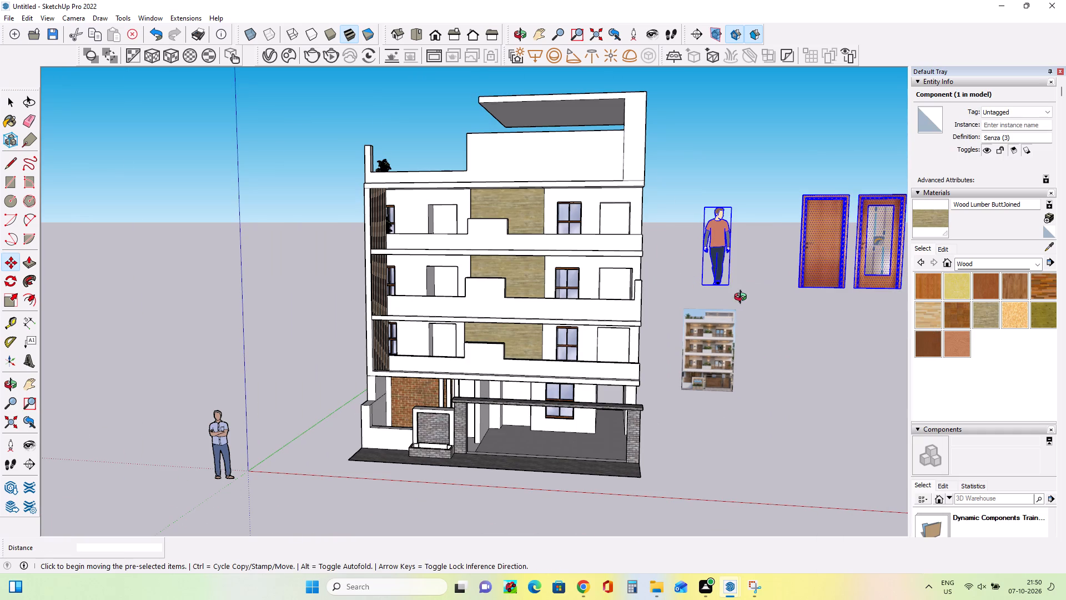
pyautogui.moveTo(743, 298); pyautogui.dragTo(781, 359, button='middle')
pyautogui.click(712, 277)
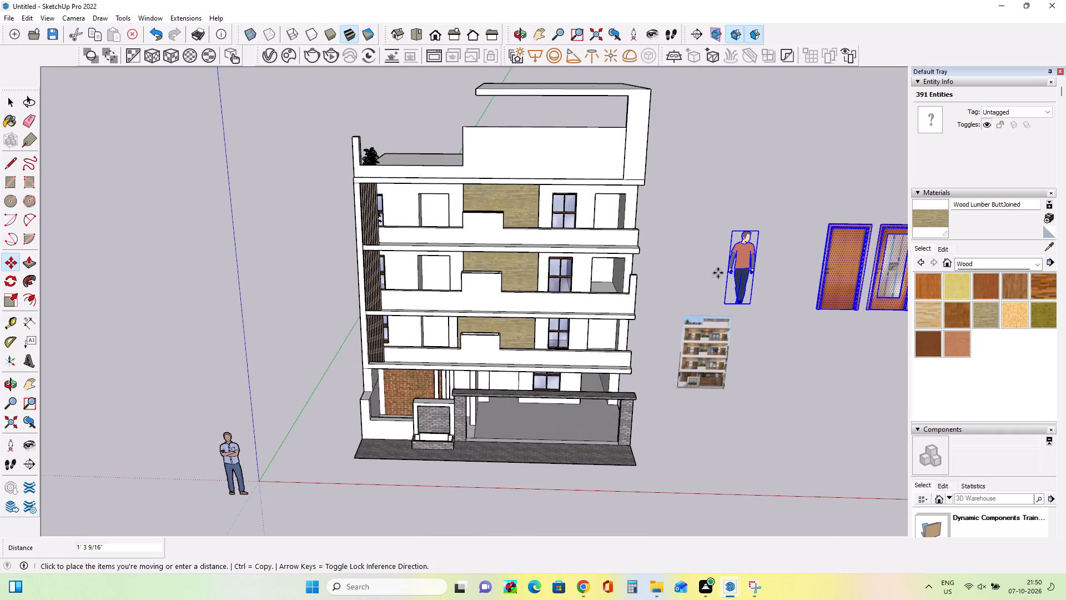
pyautogui.click(705, 270)
pyautogui.click(712, 268)
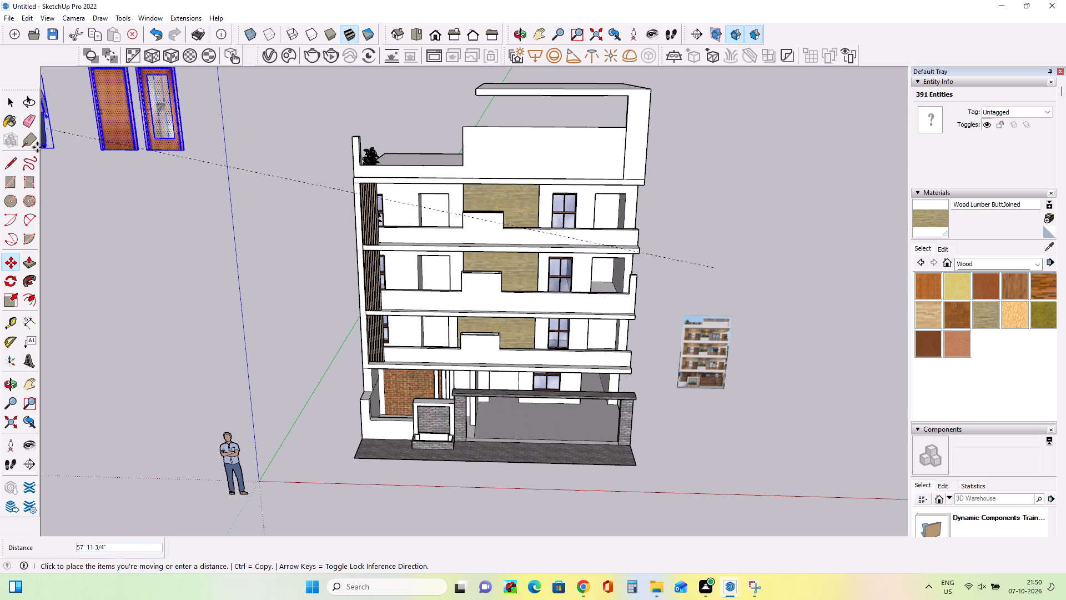
pyautogui.click(137, 228)
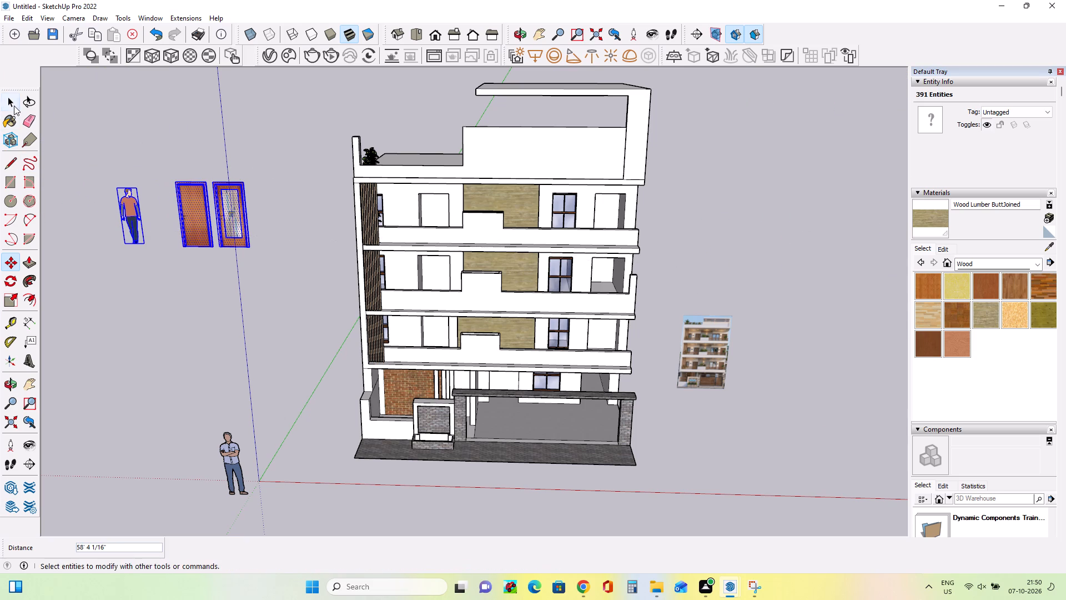
# Delete the human figure that came with the imported doors.
pyautogui.click(14, 106)
pyautogui.click(128, 217)
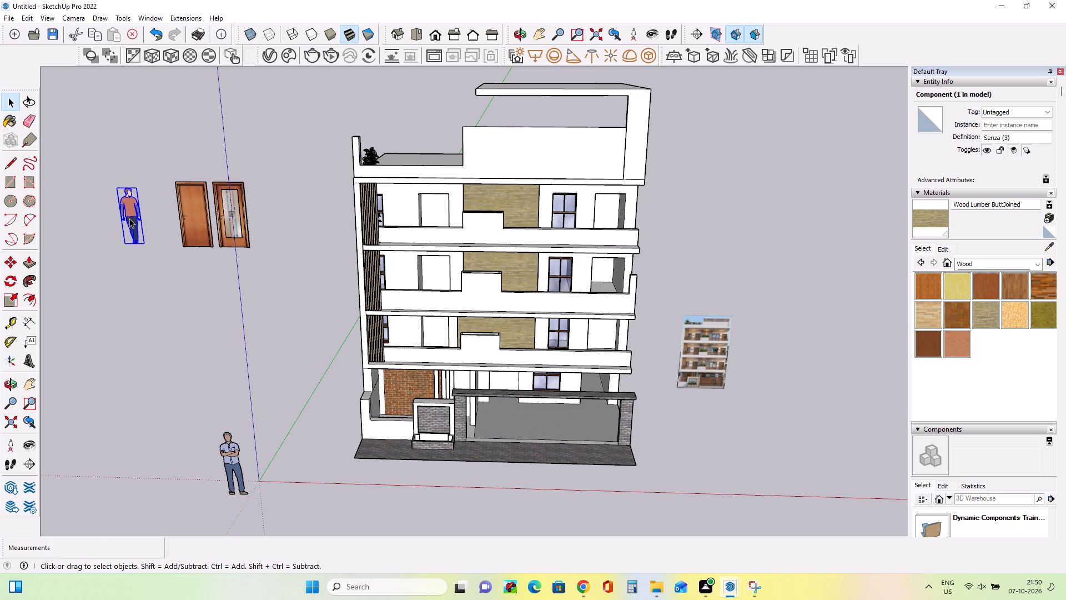
pyautogui.press('Delete')
# Delete the glazed door and its leftover pieces, keeping only the solid wooden door.
pyautogui.click(226, 208)
pyautogui.moveTo(258, 185); pyautogui.dragTo(264, 202, button='middle')
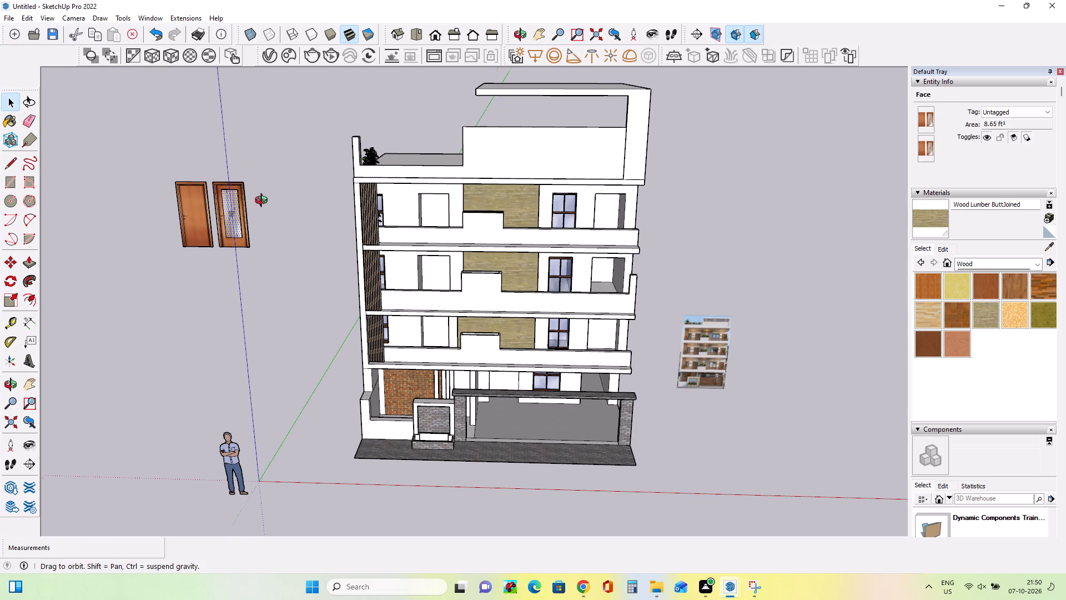
pyautogui.moveTo(264, 202); pyautogui.dragTo(314, 335, button='middle')
pyautogui.scroll(7, 217, 219)
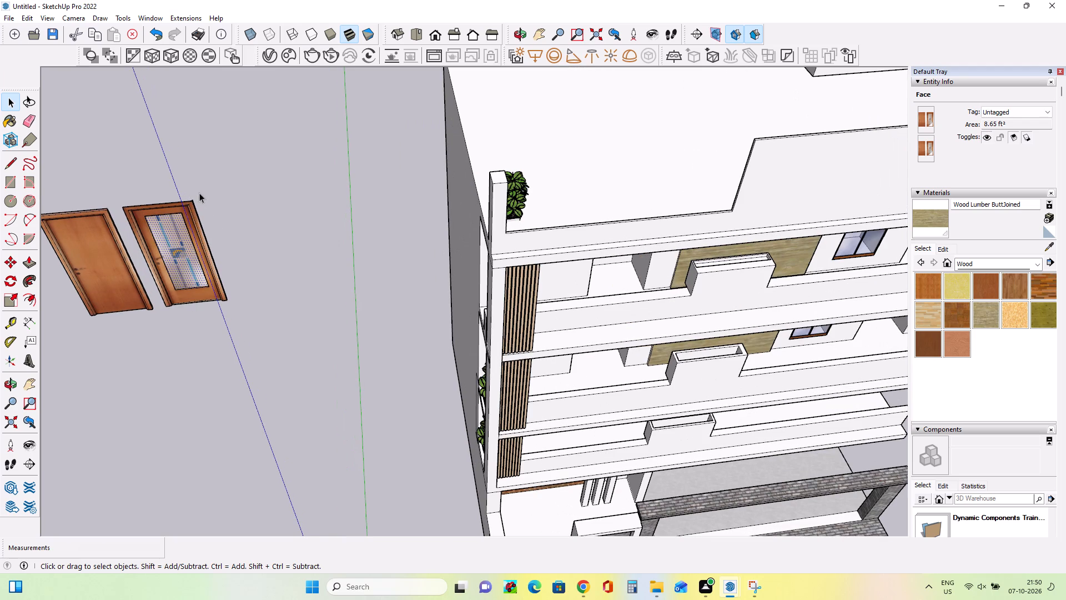
pyautogui.moveTo(199, 193); pyautogui.dragTo(165, 316)
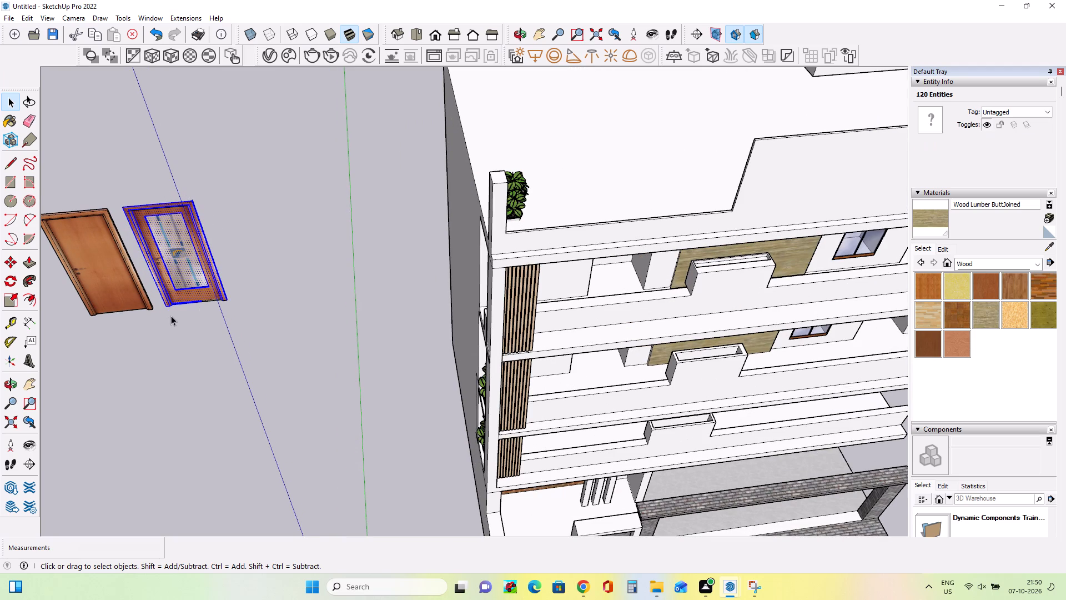
pyautogui.press('Delete')
pyautogui.moveTo(238, 285); pyautogui.dragTo(203, 322)
pyautogui.press('Delete')
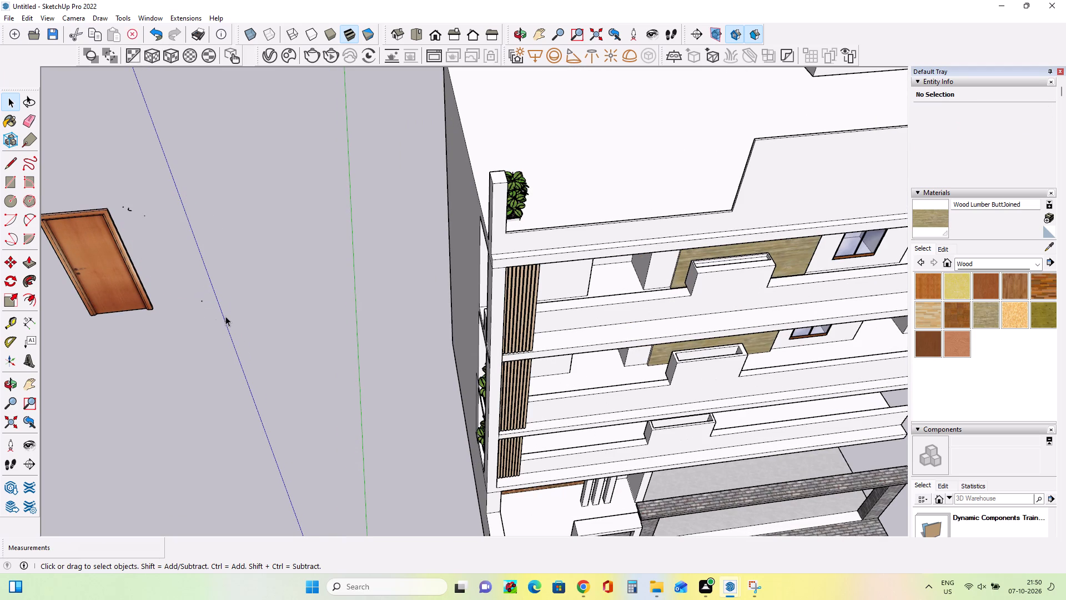
# Select all of the solid wooden door's geometry and make it a group.
pyautogui.scroll(-8, 243, 308)
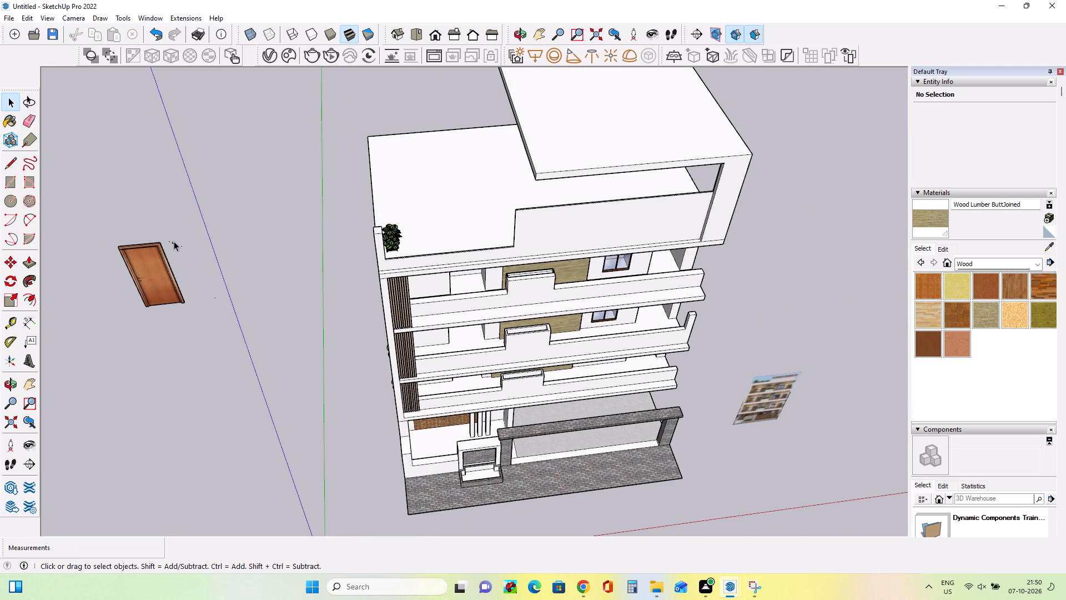
pyautogui.moveTo(171, 239); pyautogui.dragTo(110, 314)
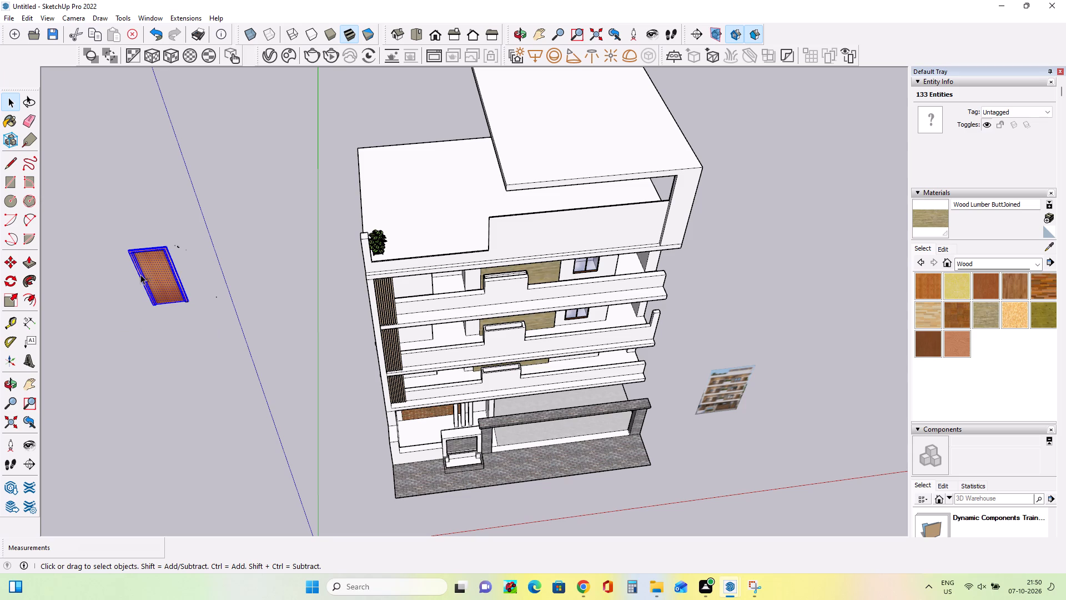
pyautogui.rightClick(155, 270)
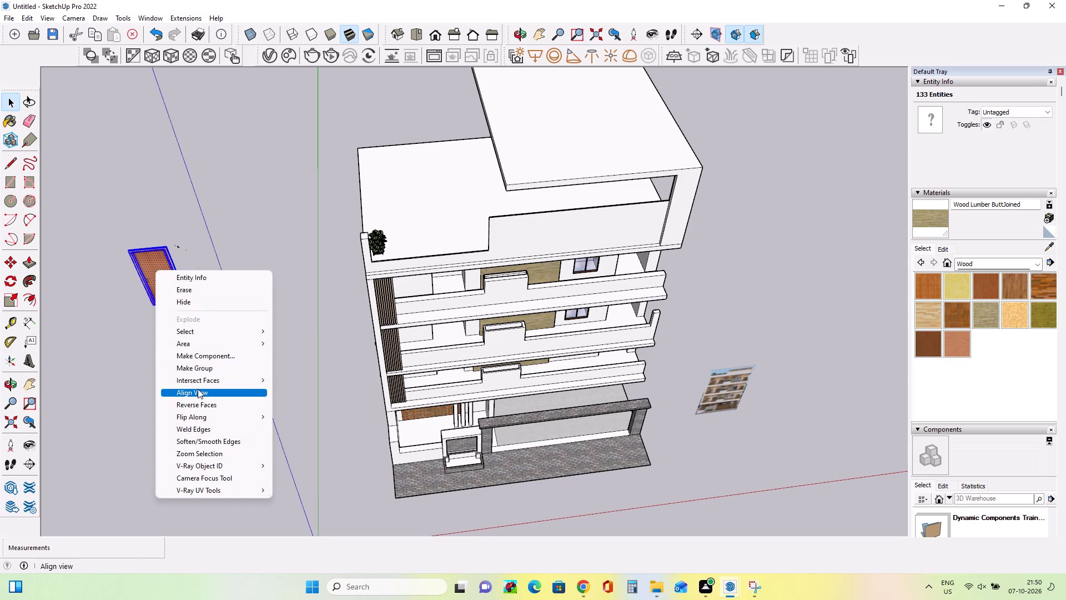
pyautogui.click(204, 367)
# Move the door group by its bottom corner about 36' onto the ground-floor wall beside the window.
pyautogui.moveTo(158, 322); pyautogui.dragTo(179, 205, button='middle')
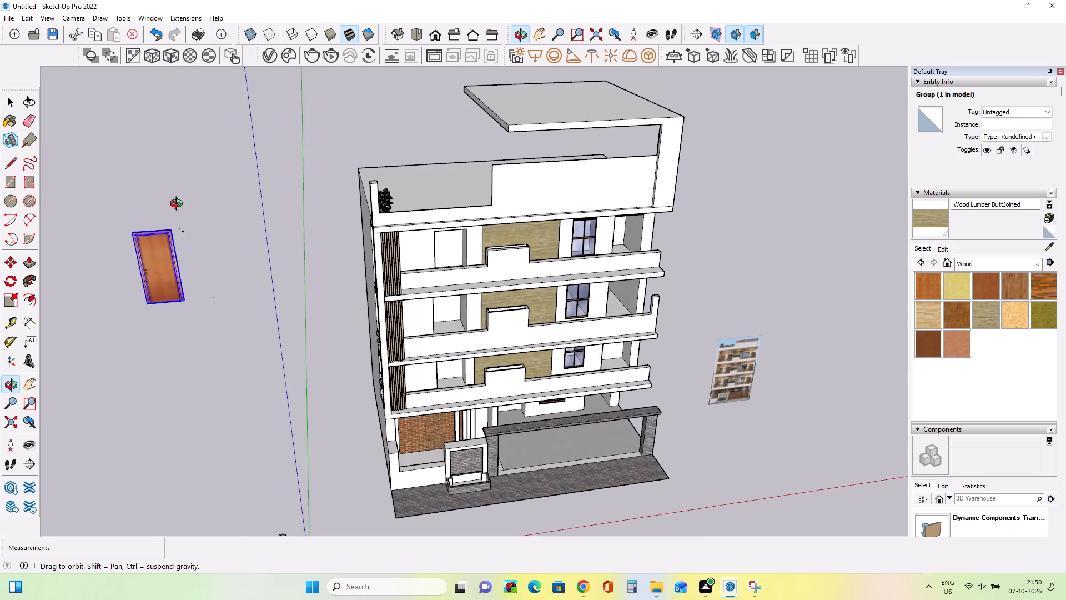
pyautogui.moveTo(179, 205); pyautogui.dragTo(179, 200, button='middle')
pyautogui.click(14, 262)
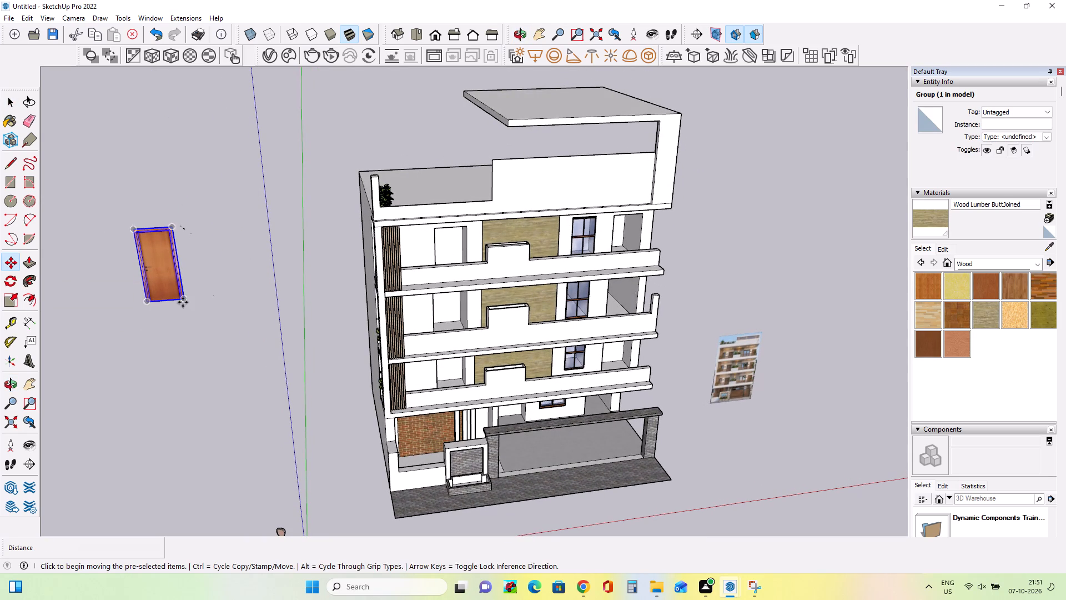
pyautogui.click(184, 302)
pyautogui.moveTo(615, 435); pyautogui.dragTo(455, 356, button='middle')
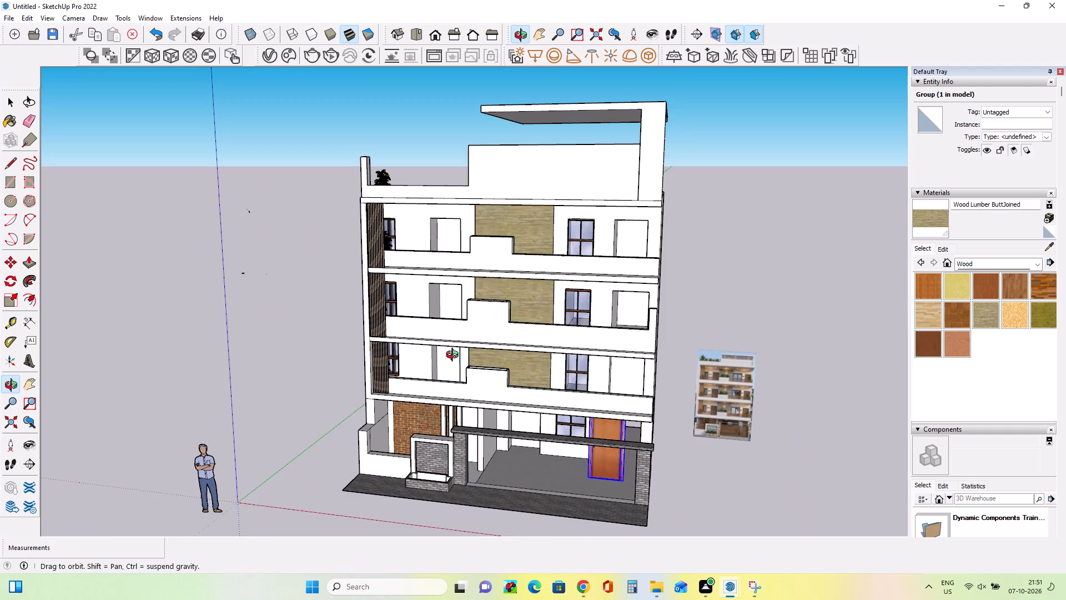
pyautogui.moveTo(455, 356); pyautogui.dragTo(447, 351, button='middle')
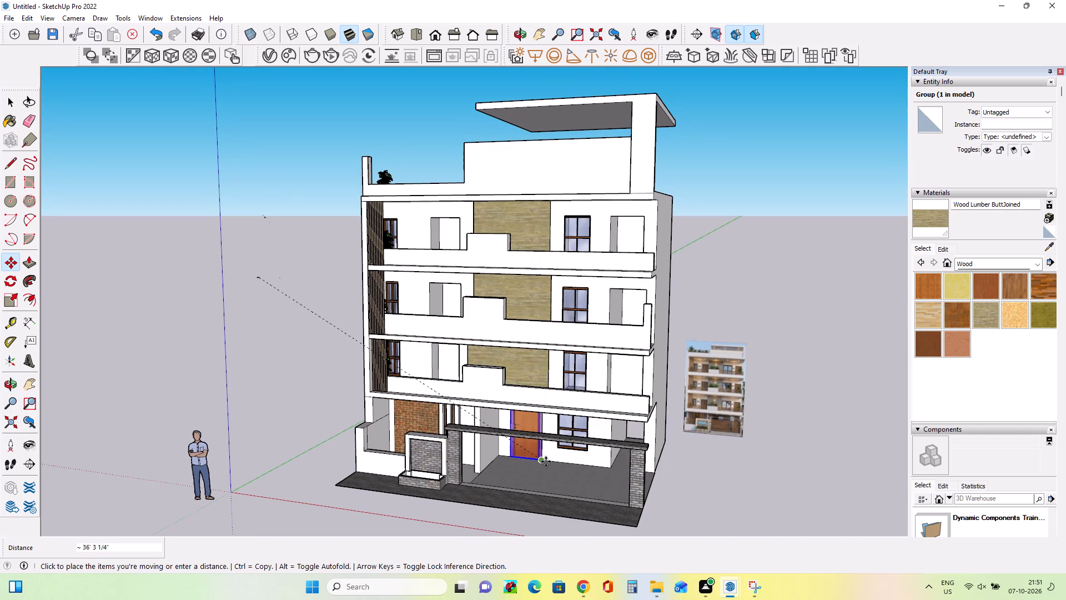
pyautogui.click(546, 462)
# Scale the door group's height down to 0.78 so its bounding box ends at the top of the door frame.
pyautogui.moveTo(525, 463); pyautogui.dragTo(564, 362, button='middle')
pyautogui.scroll(5, 522, 430)
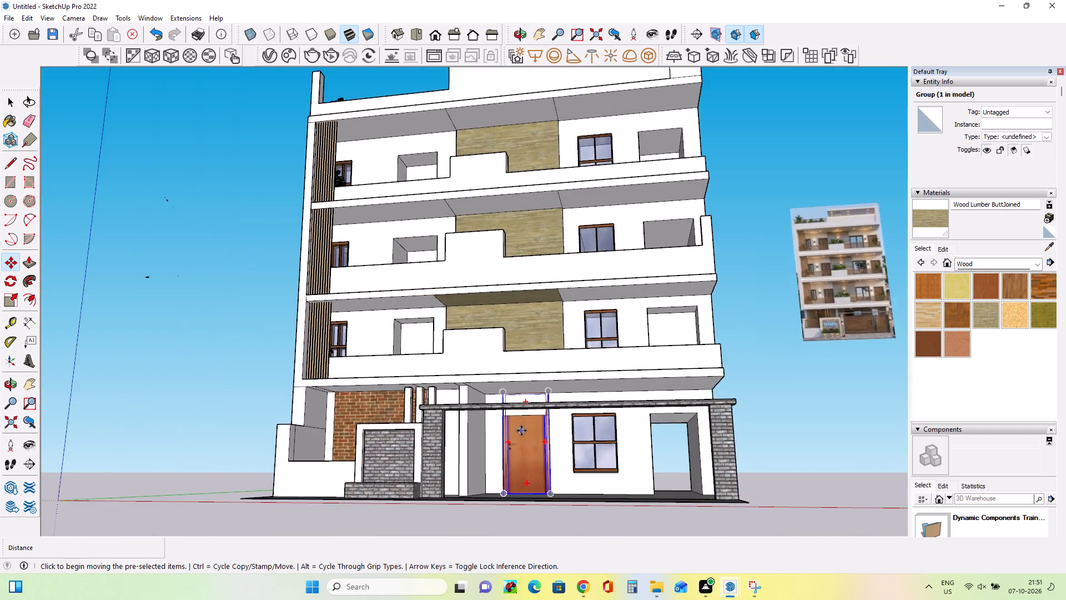
pyautogui.scroll(2, 521, 431)
pyautogui.moveTo(522, 430); pyautogui.dragTo(524, 471, button='middle')
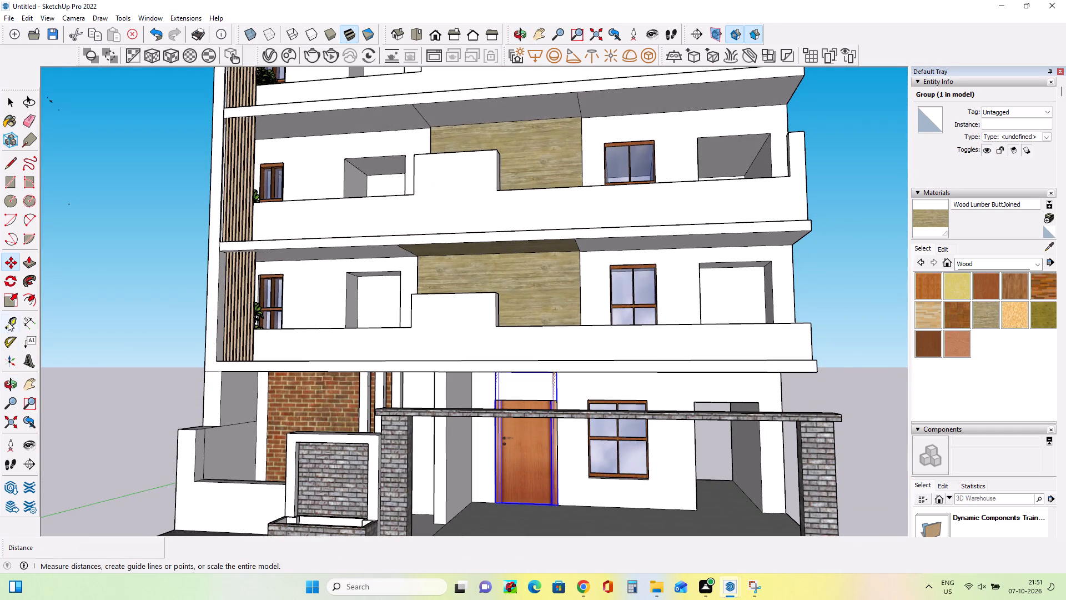
pyautogui.click(5, 301)
pyautogui.moveTo(551, 401); pyautogui.dragTo(550, 348, button='middle')
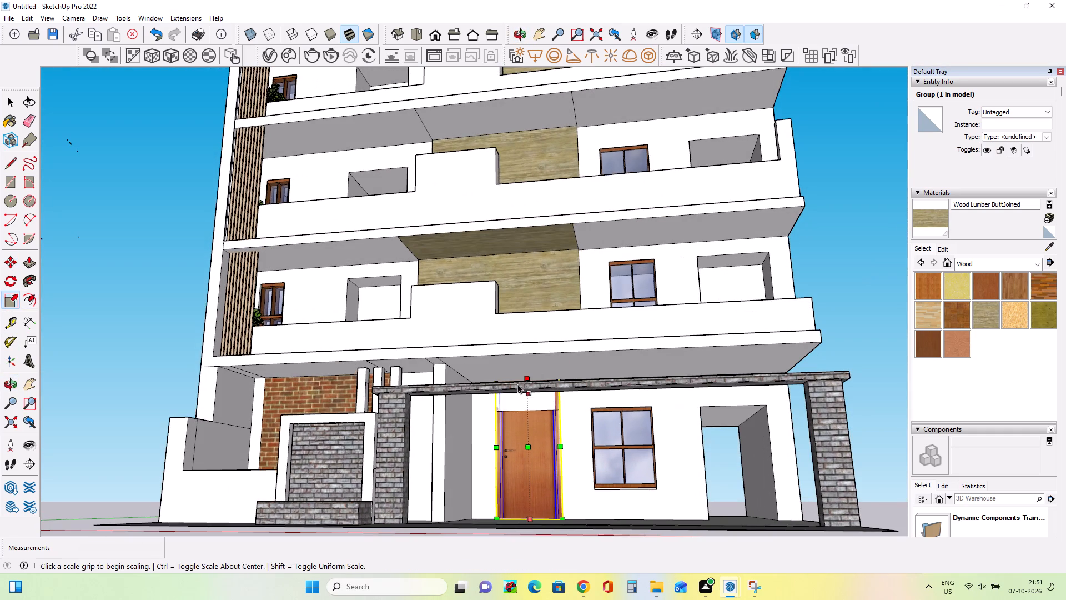
pyautogui.moveTo(519, 383); pyautogui.dragTo(530, 442, button='middle')
pyautogui.scroll(6, 520, 393)
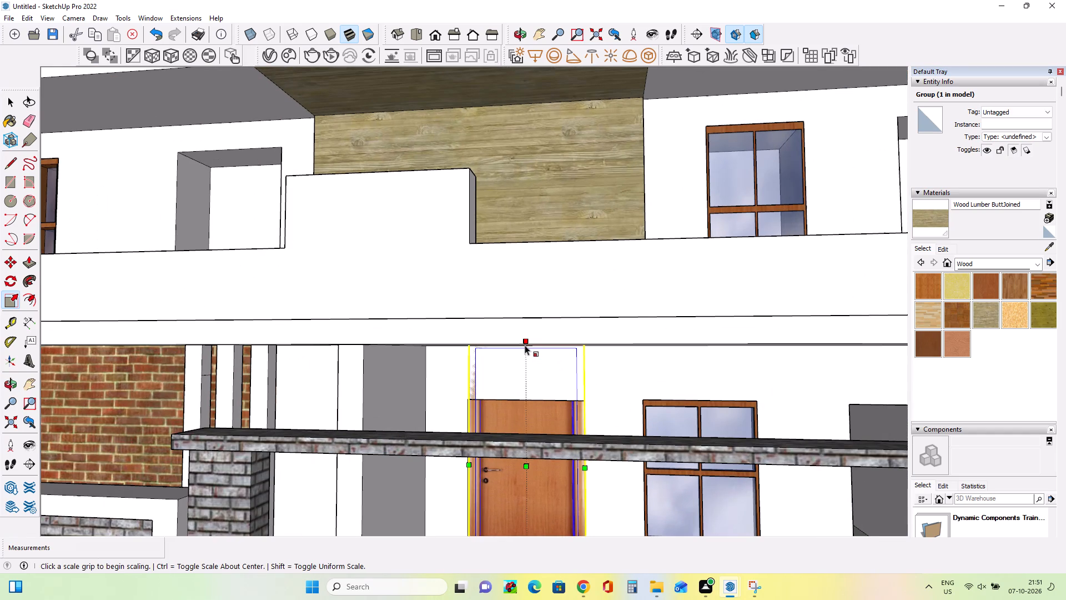
pyautogui.click(525, 345)
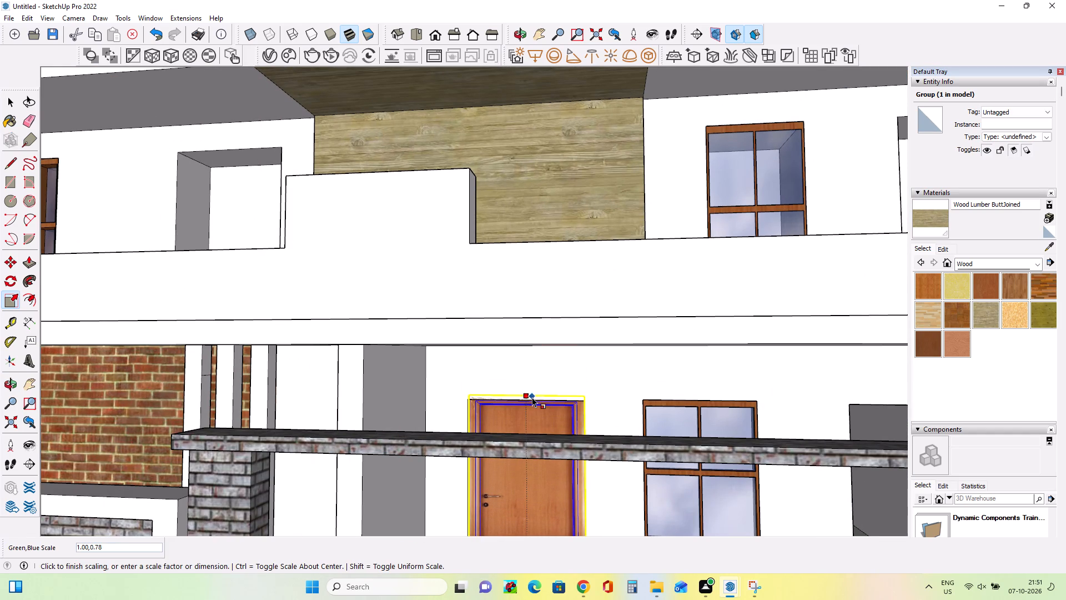
pyautogui.click(532, 397)
# Move the wooden door group by its bottom corner about 12' 6" from the ground-floor wall up to the first-floor door opening.
pyautogui.scroll(-13, 510, 422)
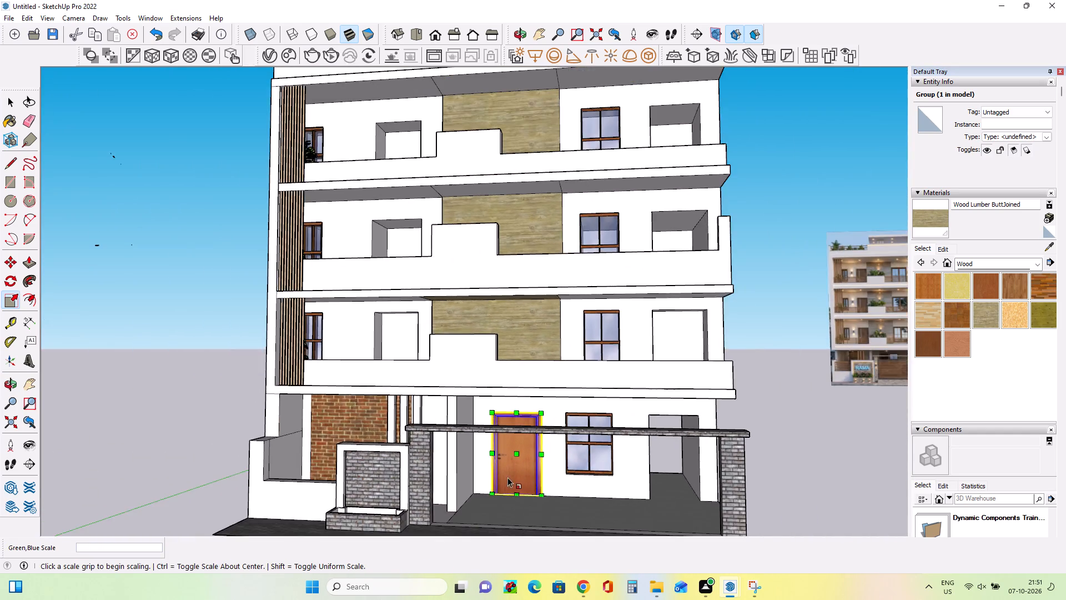
pyautogui.moveTo(512, 488); pyautogui.dragTo(523, 519, button='middle')
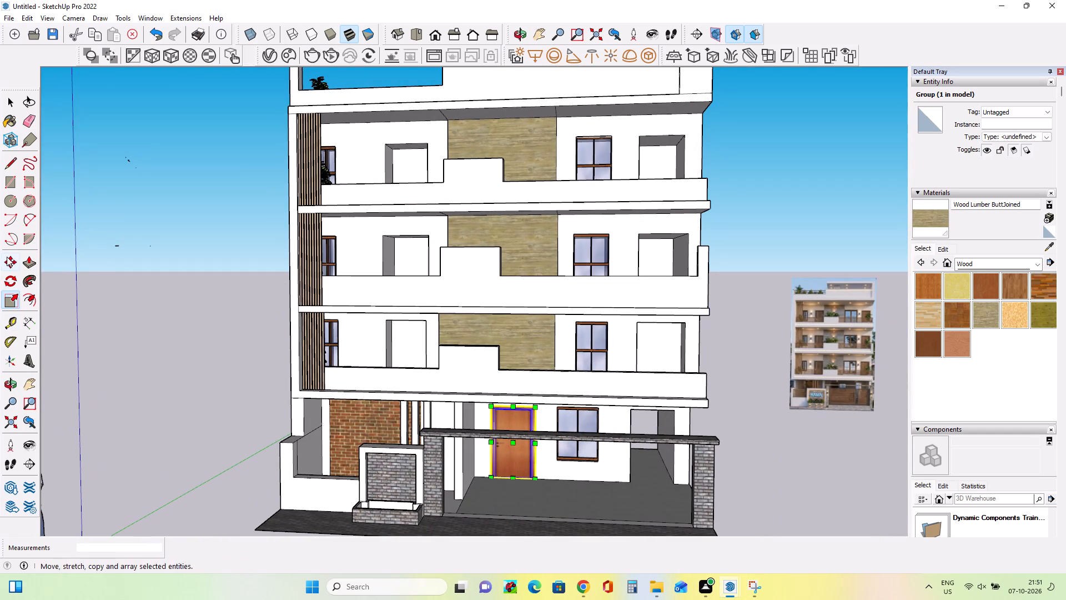
pyautogui.click(7, 257)
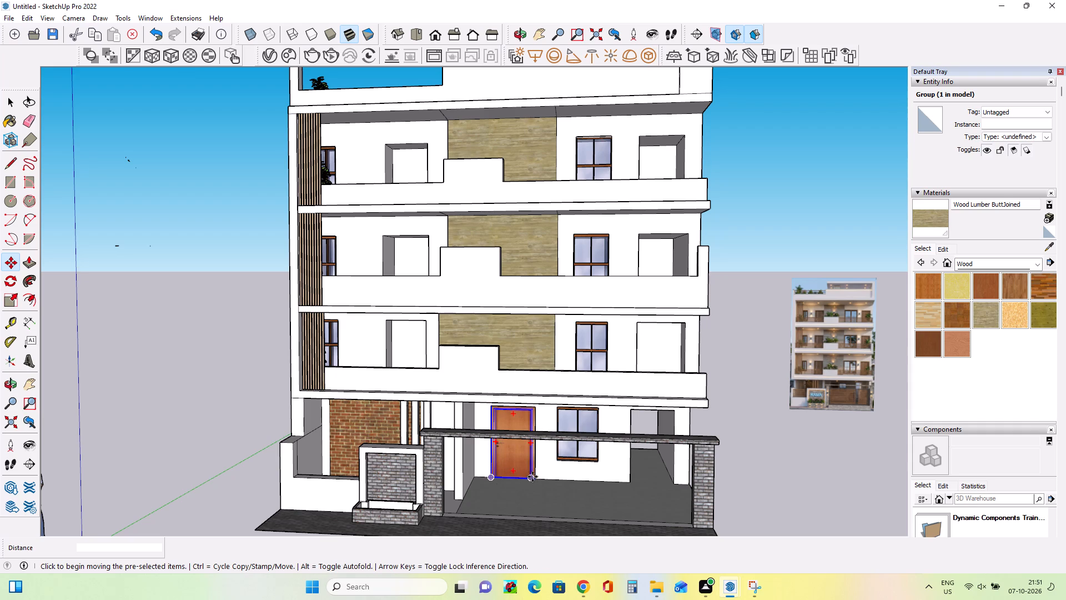
pyautogui.click(534, 477)
pyautogui.moveTo(429, 376); pyautogui.dragTo(451, 453, button='middle')
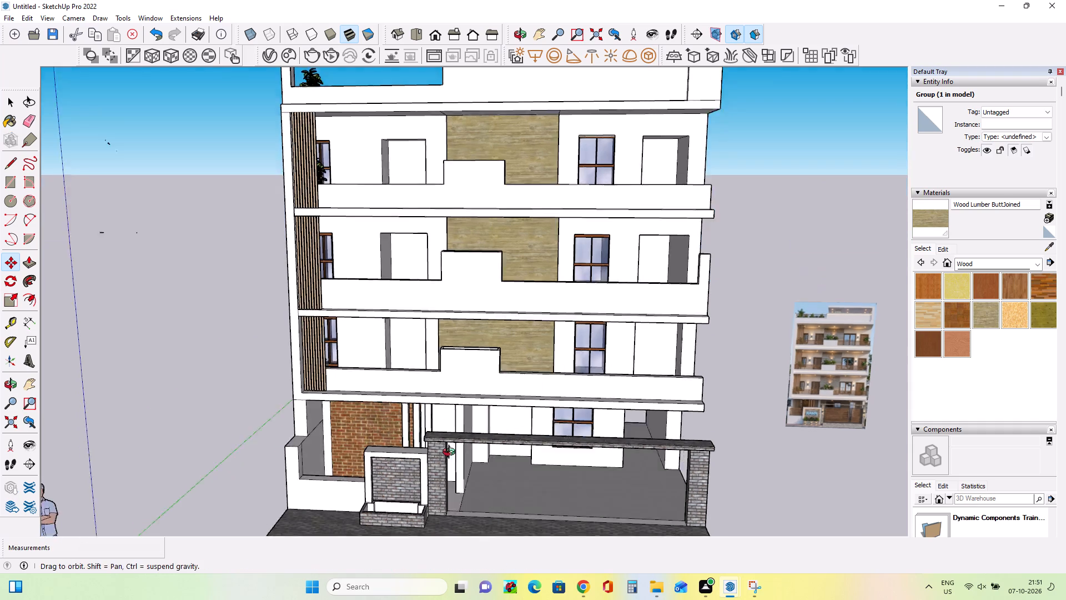
pyautogui.moveTo(451, 453); pyautogui.dragTo(461, 486, button='middle')
pyautogui.scroll(7, 421, 378)
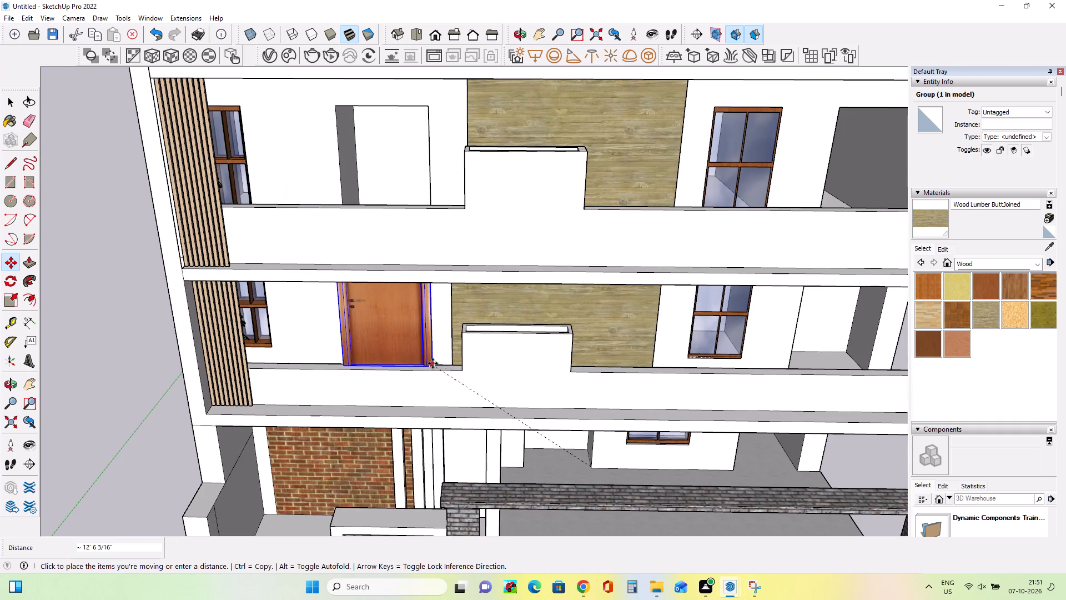
pyautogui.click(433, 363)
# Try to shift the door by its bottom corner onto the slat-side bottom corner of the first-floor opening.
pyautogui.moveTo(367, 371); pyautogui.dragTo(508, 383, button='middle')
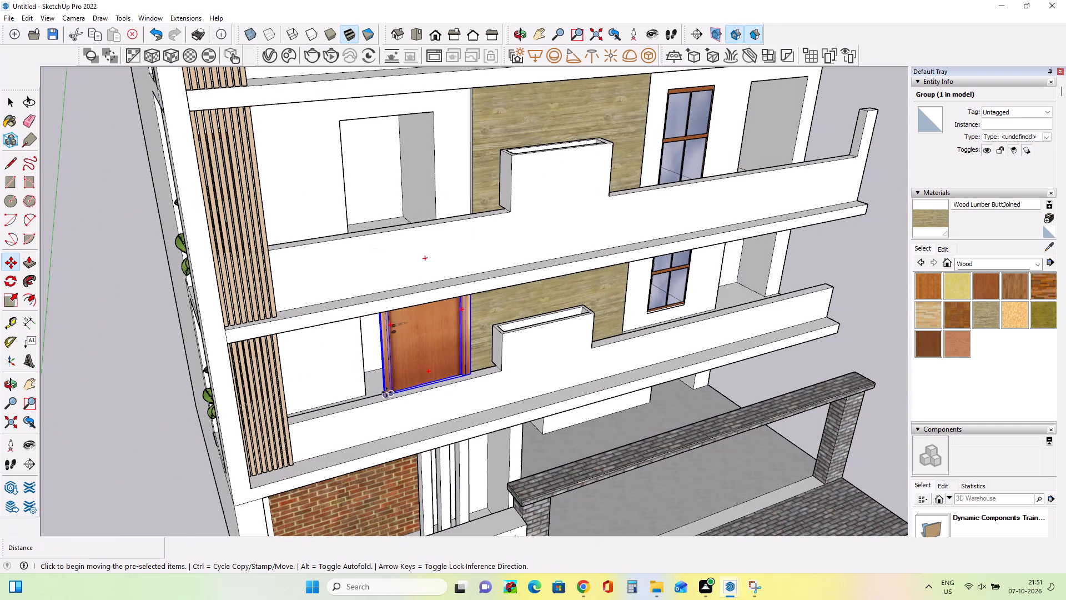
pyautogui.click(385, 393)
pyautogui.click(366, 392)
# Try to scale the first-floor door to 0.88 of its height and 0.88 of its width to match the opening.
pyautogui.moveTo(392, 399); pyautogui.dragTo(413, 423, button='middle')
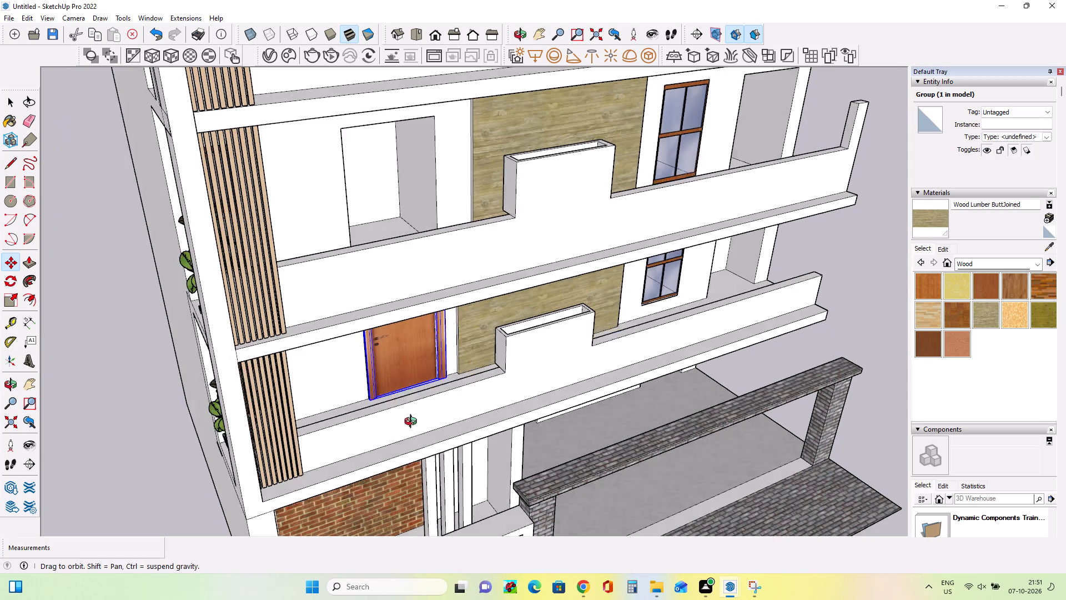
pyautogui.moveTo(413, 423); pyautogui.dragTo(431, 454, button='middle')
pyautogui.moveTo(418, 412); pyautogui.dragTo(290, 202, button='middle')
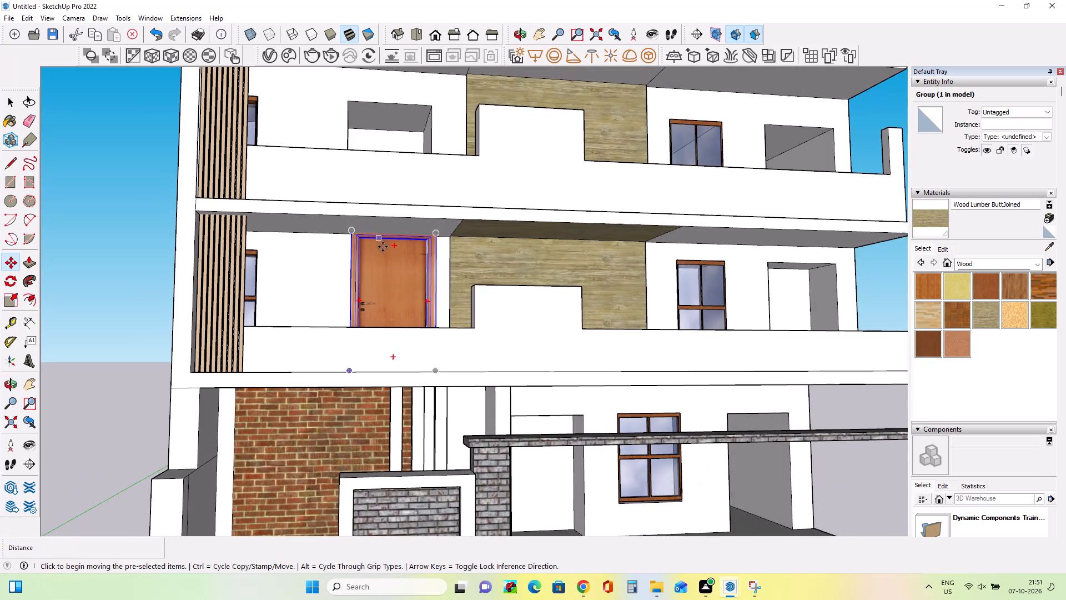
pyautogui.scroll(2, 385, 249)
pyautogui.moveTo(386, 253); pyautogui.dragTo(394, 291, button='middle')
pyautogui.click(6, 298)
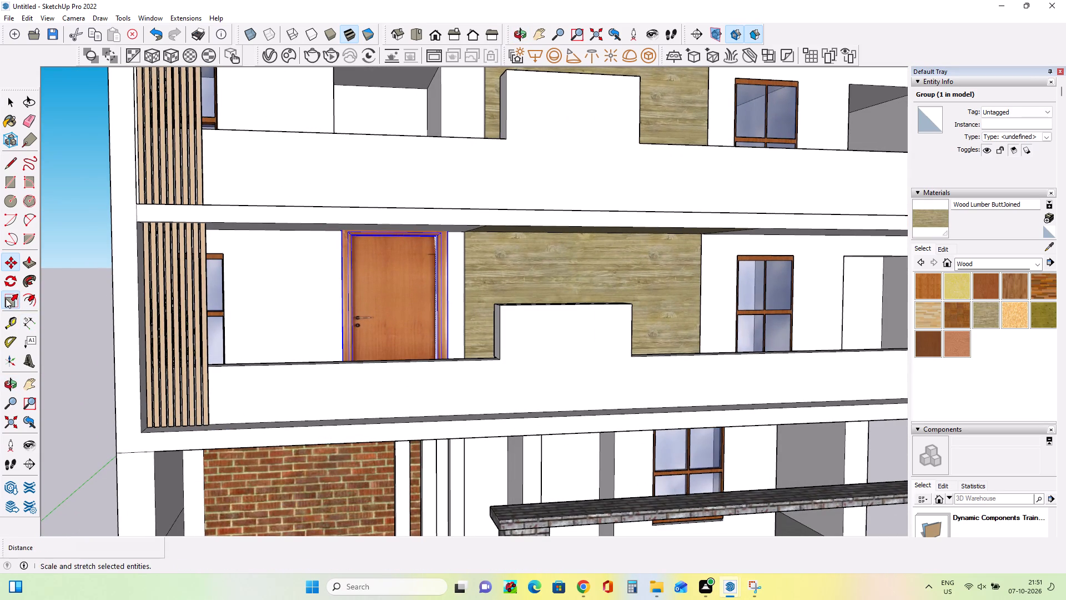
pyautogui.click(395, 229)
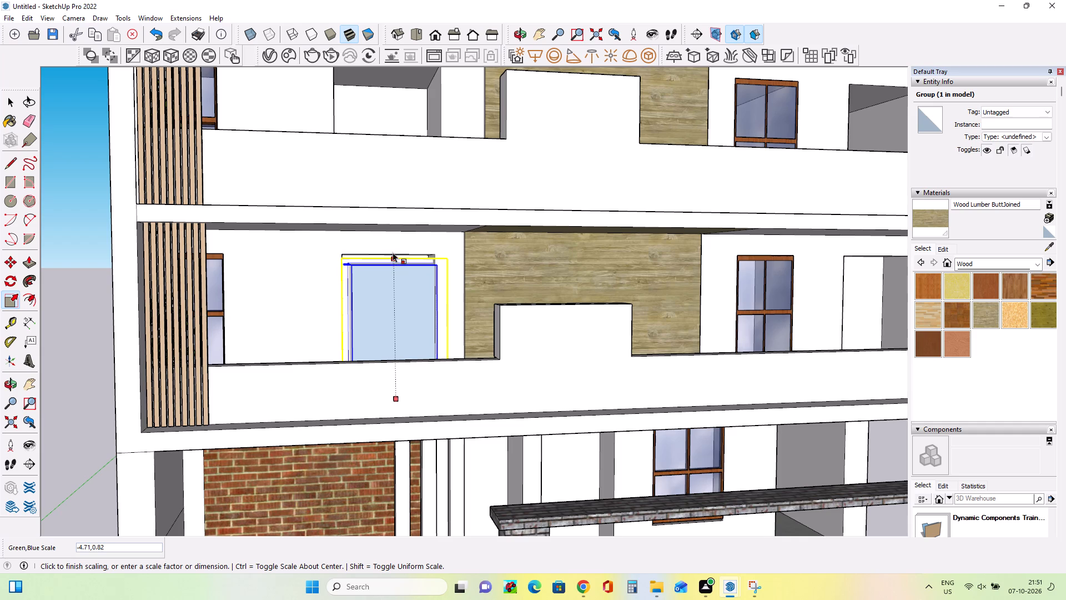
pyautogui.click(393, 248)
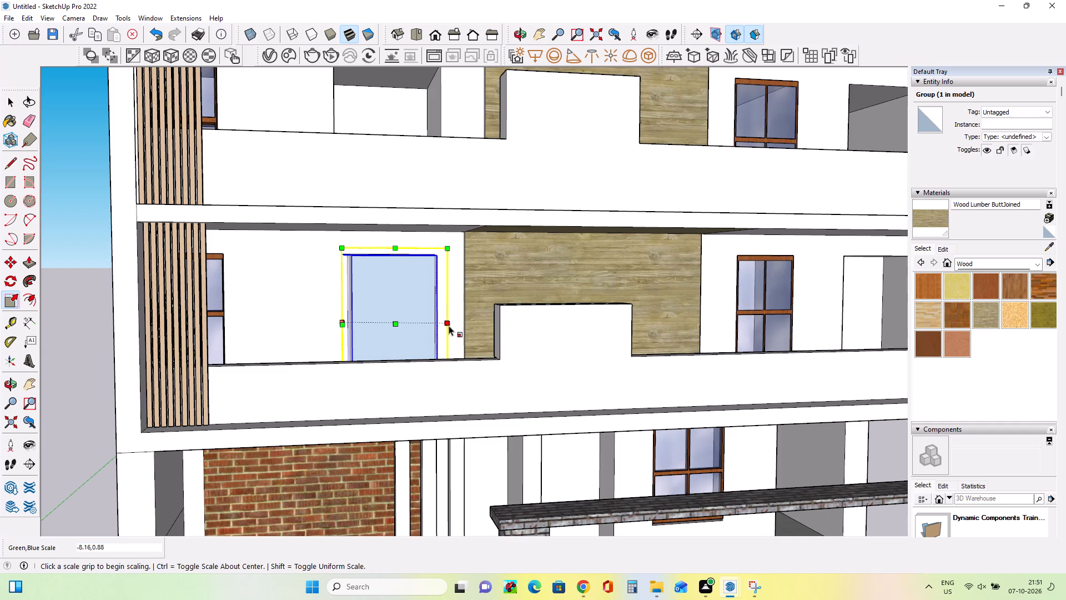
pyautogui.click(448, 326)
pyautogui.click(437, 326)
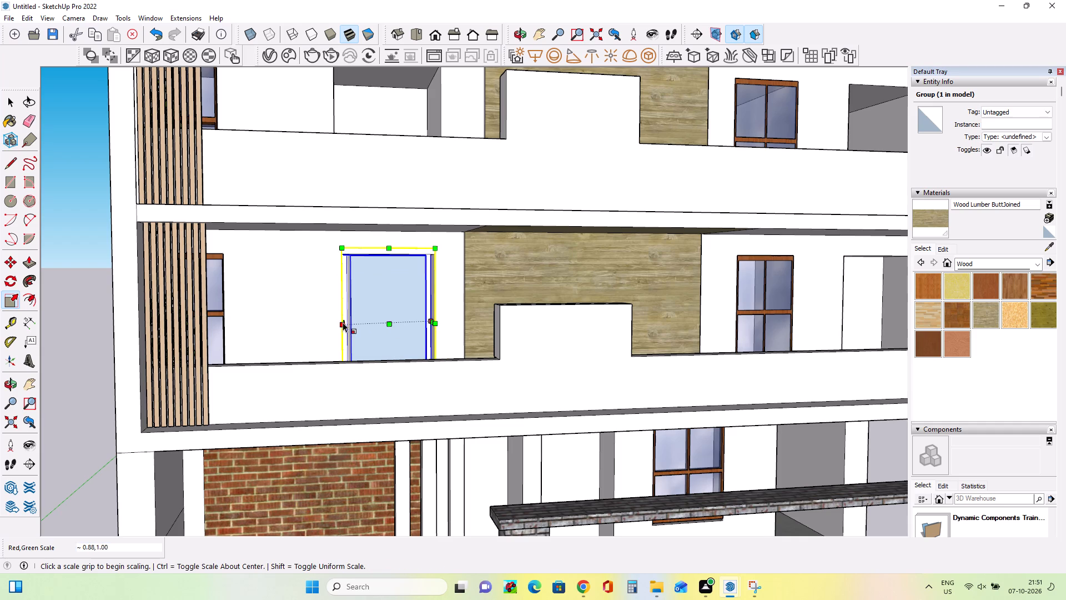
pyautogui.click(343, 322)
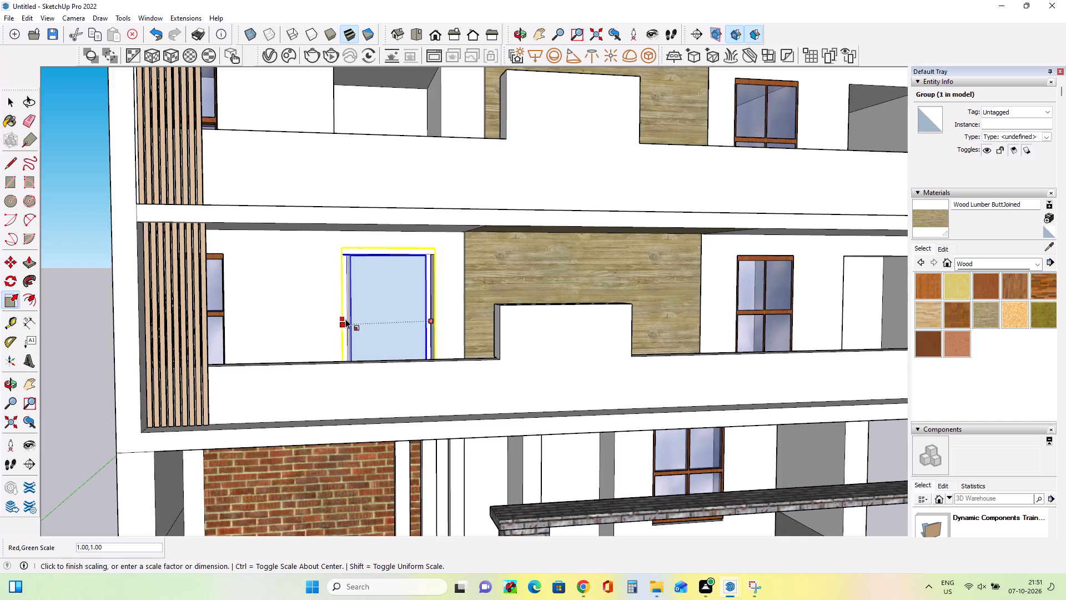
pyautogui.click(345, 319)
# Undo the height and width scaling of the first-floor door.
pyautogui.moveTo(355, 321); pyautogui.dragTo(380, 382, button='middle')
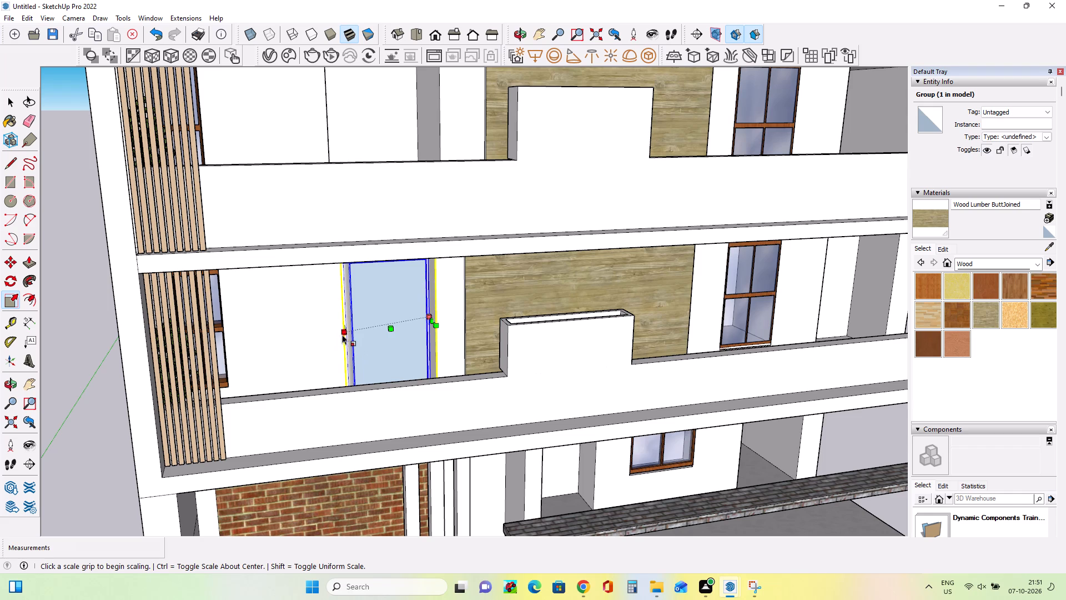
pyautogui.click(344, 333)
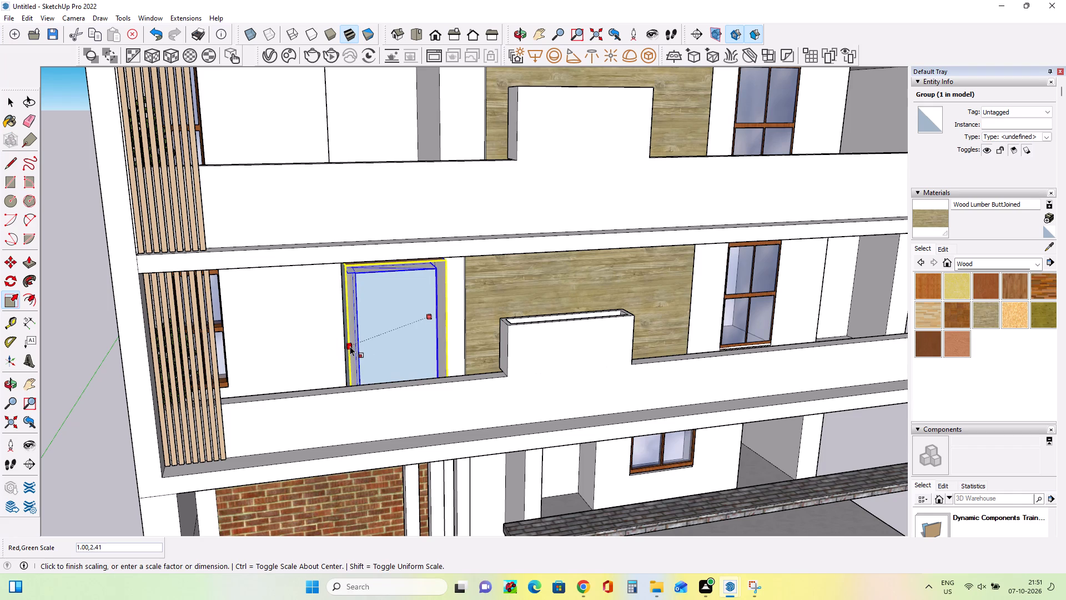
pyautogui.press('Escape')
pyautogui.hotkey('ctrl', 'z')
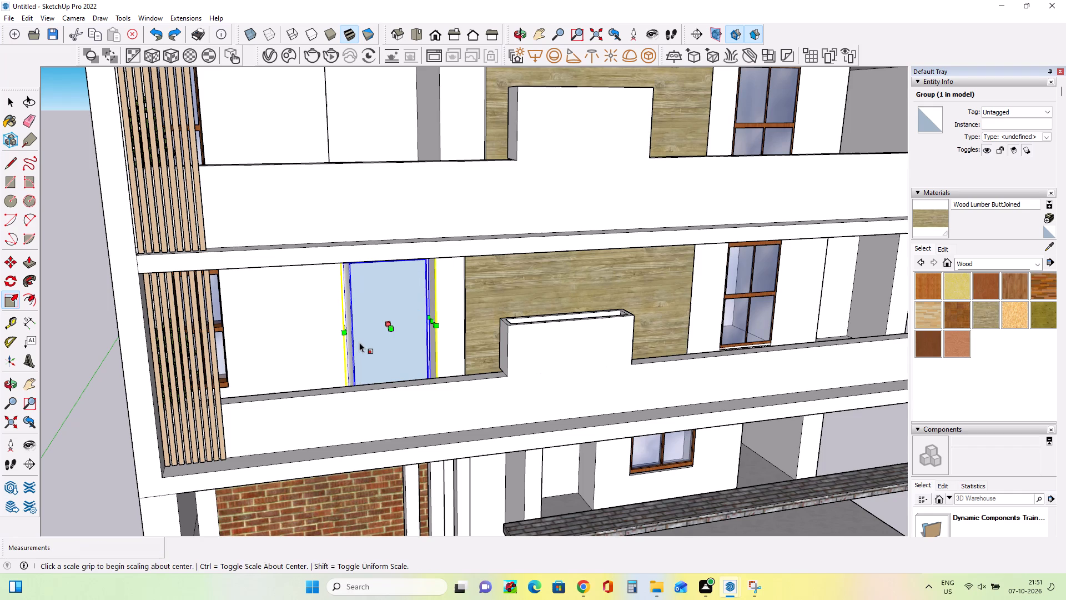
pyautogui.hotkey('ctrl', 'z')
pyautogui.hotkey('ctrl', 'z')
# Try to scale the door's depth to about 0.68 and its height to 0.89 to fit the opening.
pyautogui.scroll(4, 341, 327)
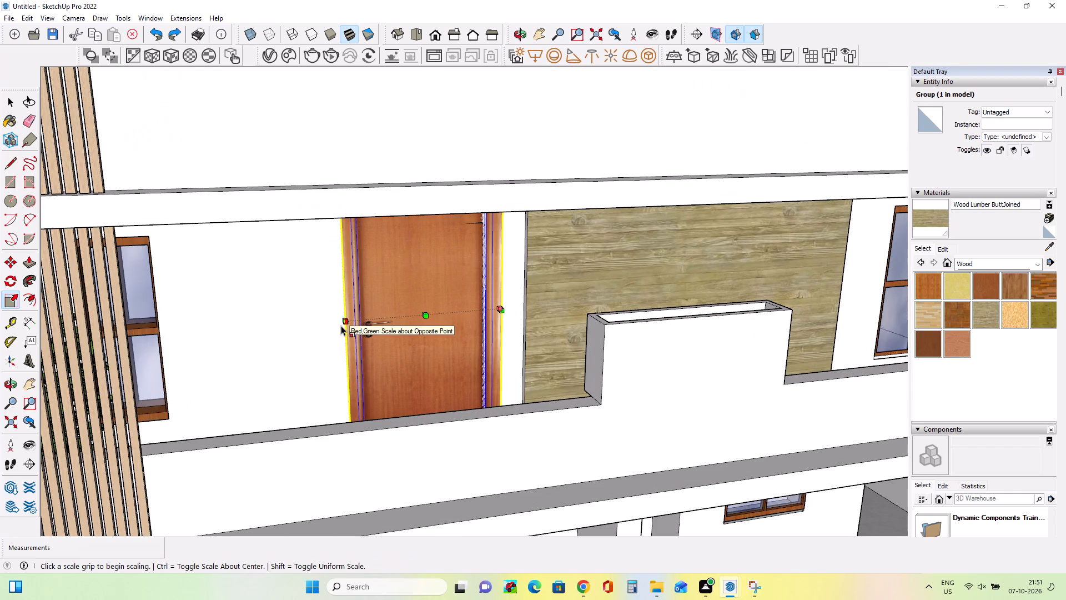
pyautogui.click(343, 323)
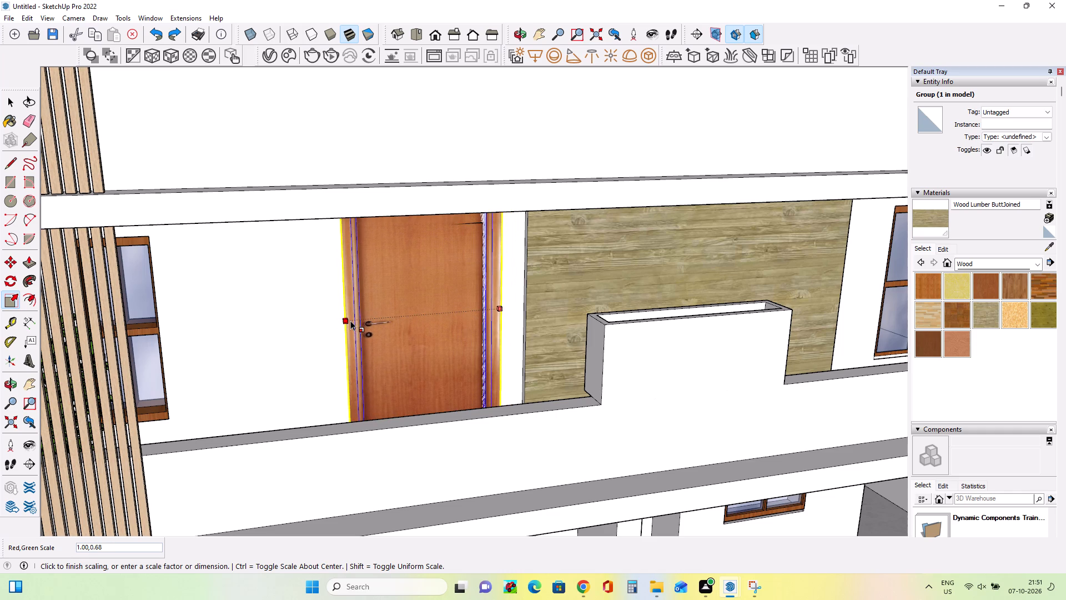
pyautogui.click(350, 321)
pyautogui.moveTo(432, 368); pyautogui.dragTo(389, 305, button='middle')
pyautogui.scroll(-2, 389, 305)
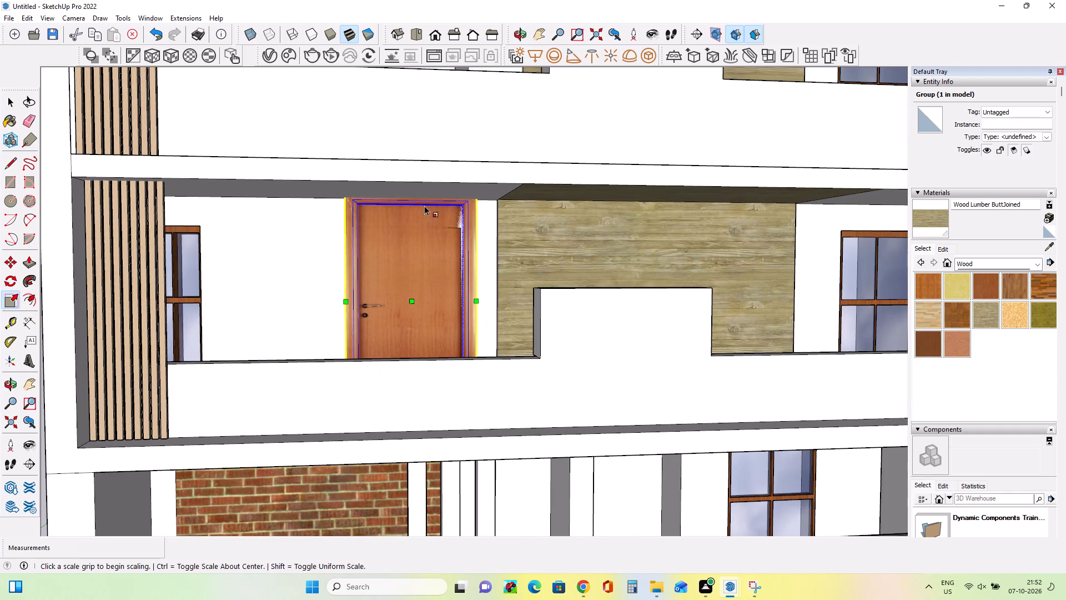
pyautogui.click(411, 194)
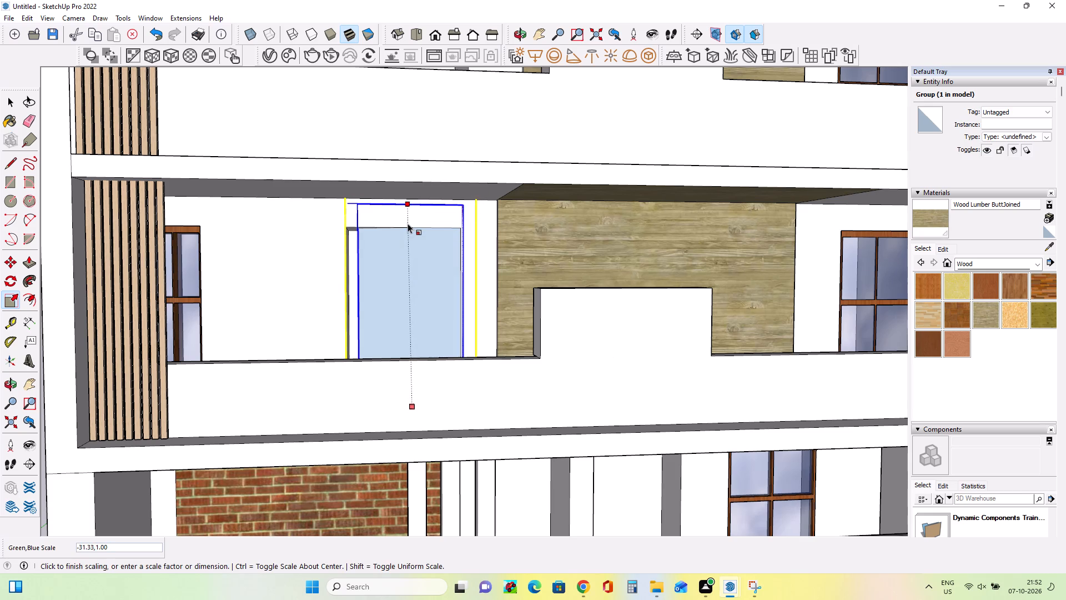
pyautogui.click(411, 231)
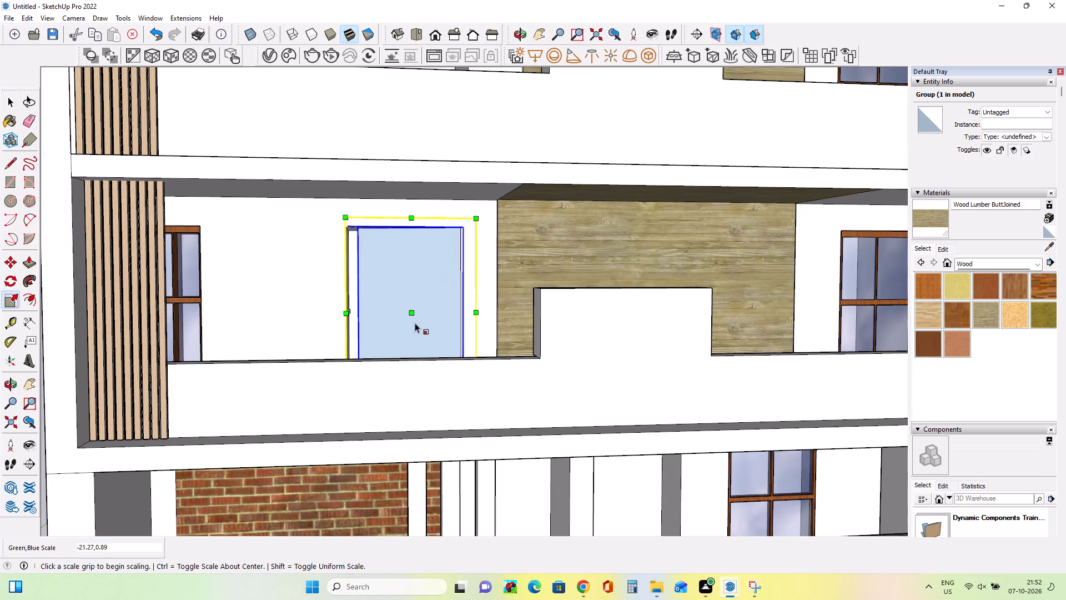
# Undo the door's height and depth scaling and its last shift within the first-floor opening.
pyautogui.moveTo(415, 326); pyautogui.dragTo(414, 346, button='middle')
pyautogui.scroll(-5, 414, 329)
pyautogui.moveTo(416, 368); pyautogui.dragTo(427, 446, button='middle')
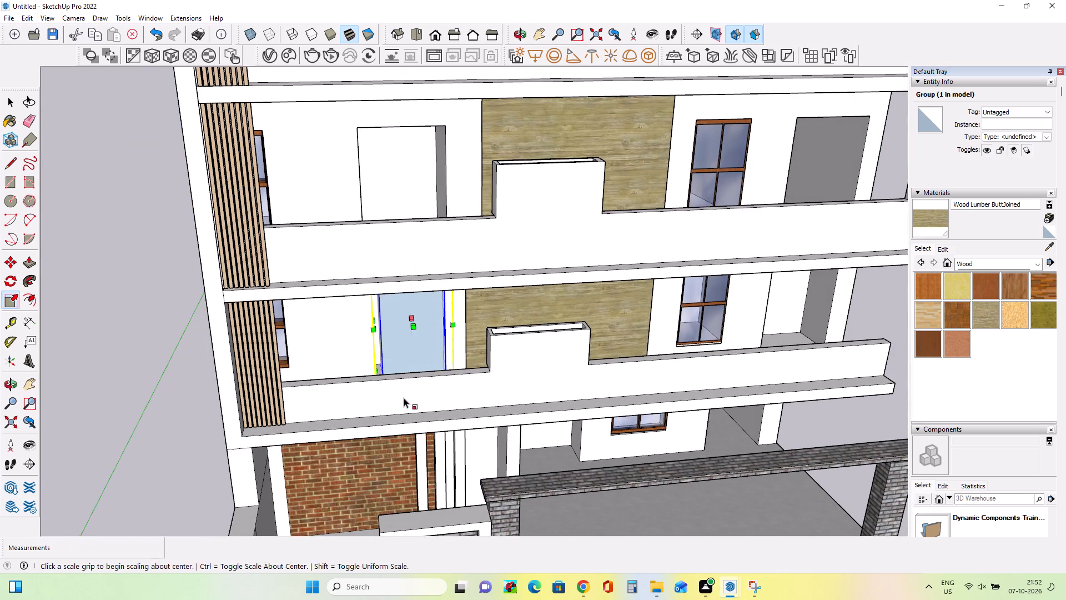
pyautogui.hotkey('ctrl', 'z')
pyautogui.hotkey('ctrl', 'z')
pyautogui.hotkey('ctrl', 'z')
# Scale the door uniformly from its upper corner to about 0.62.
pyautogui.scroll(-4, 402, 353)
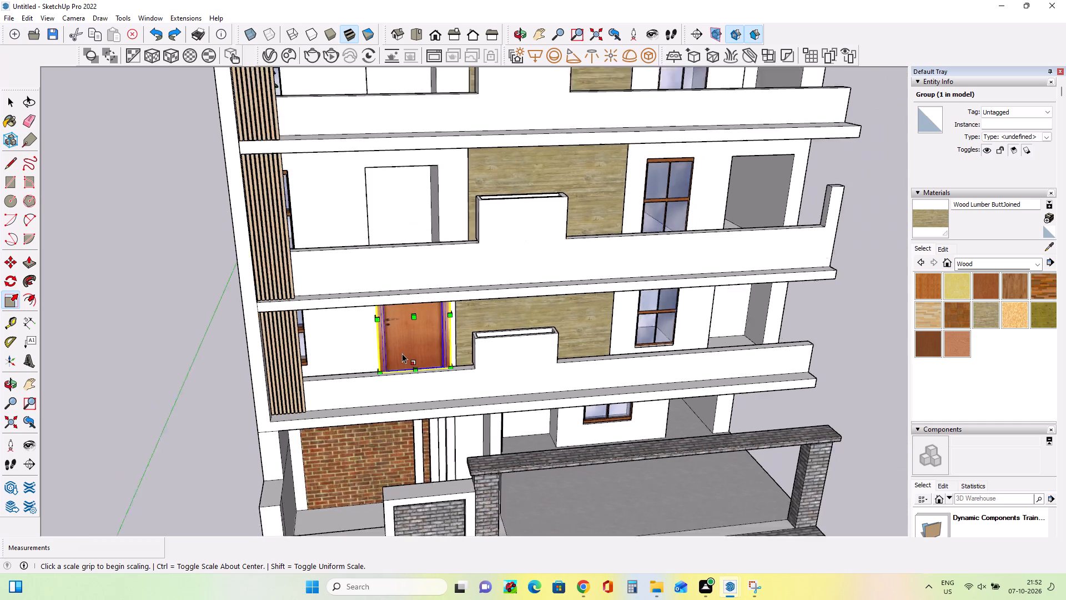
pyautogui.moveTo(400, 348); pyautogui.dragTo(469, 276, button='middle')
pyautogui.scroll(1, 391, 324)
pyautogui.moveTo(393, 326); pyautogui.dragTo(521, 351, button='middle')
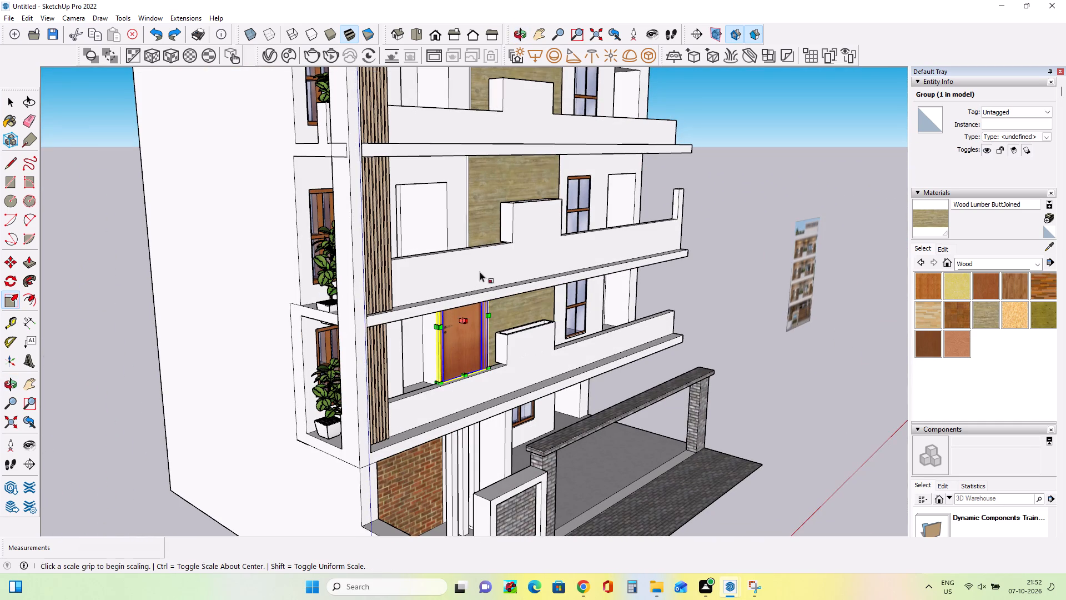
pyautogui.click(489, 257)
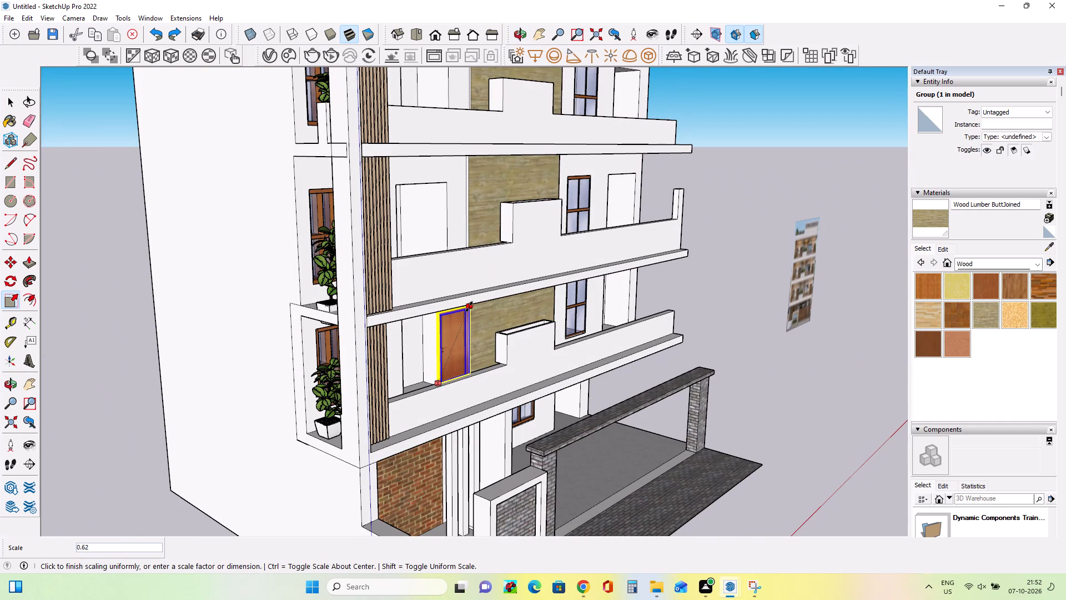
pyautogui.click(469, 307)
# Move the door by its bottom corners until it sits in the first-floor opening's bottom corner beside the wood-clad wall.
pyautogui.scroll(2, 435, 377)
pyautogui.moveTo(428, 375); pyautogui.dragTo(355, 348, button='middle')
pyautogui.scroll(7, 395, 341)
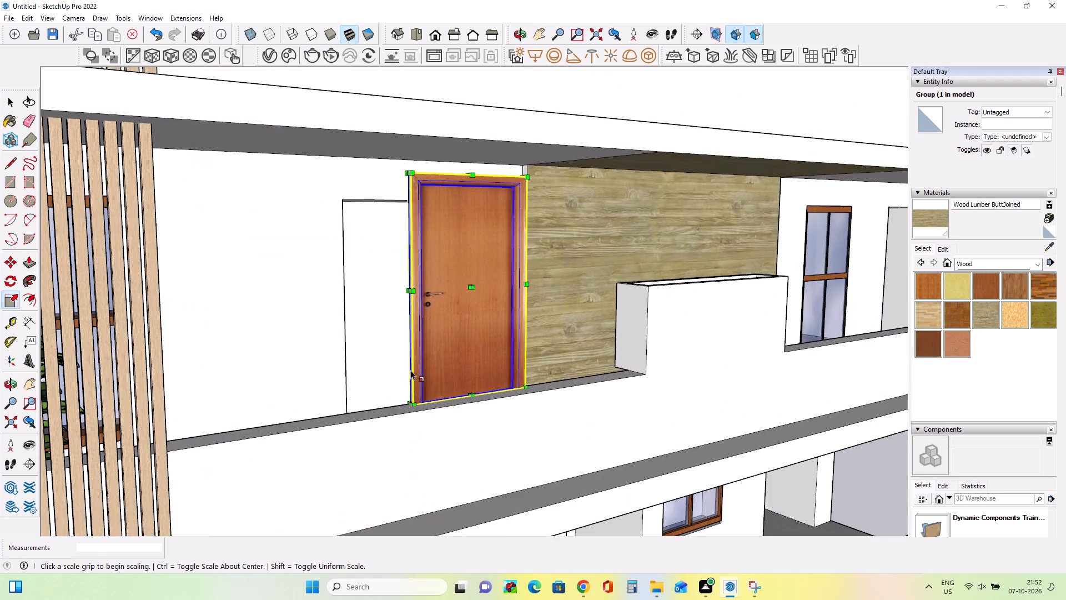
pyautogui.moveTo(415, 382); pyautogui.dragTo(429, 414, button='middle')
pyautogui.click(4, 266)
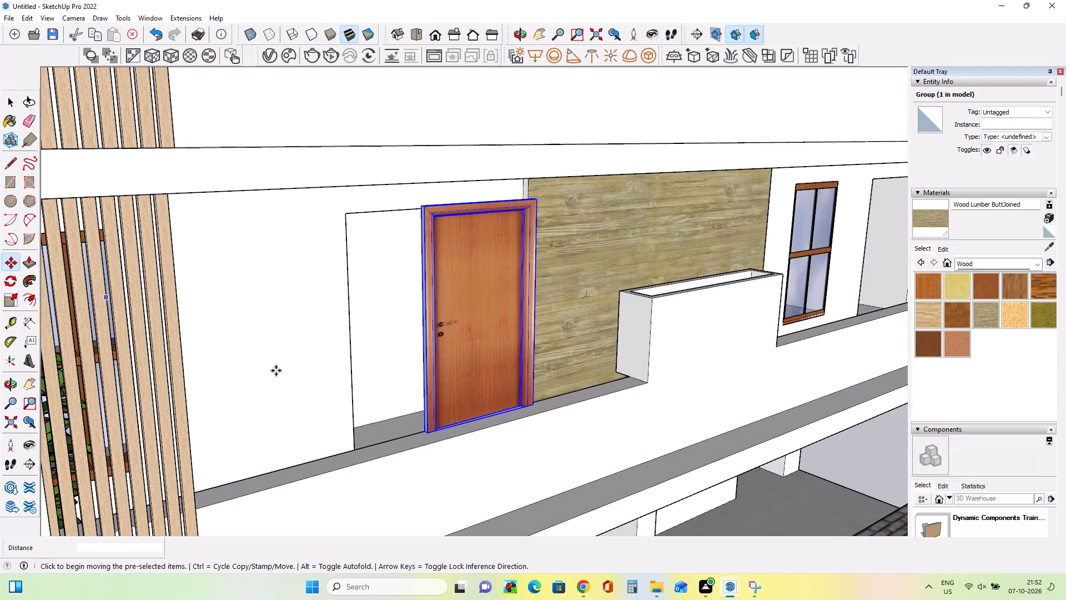
pyautogui.click(428, 433)
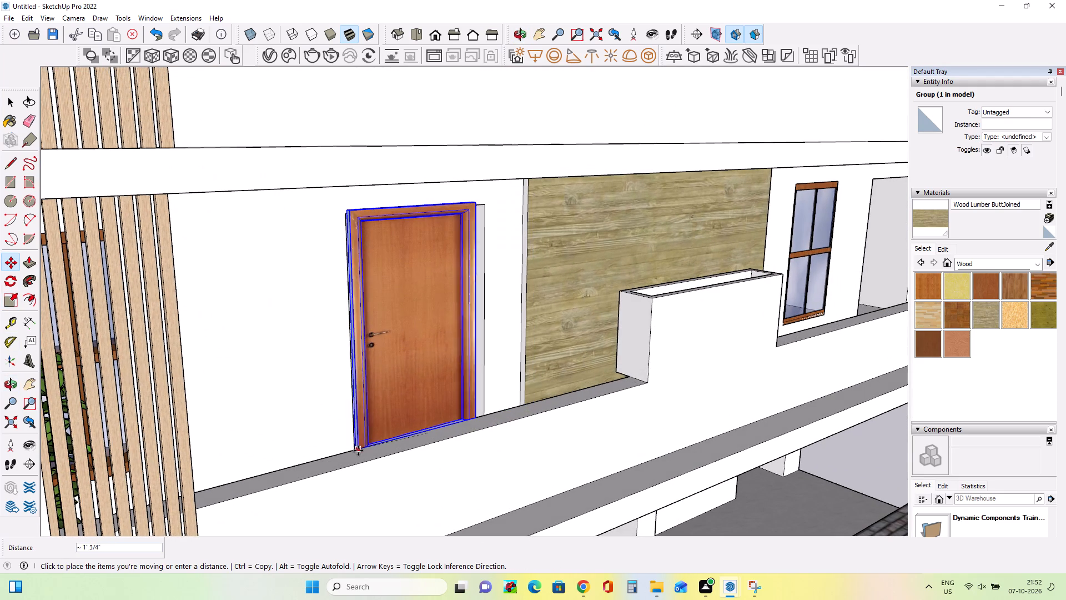
pyautogui.click(358, 451)
pyautogui.moveTo(421, 428); pyautogui.dragTo(285, 475, button='middle')
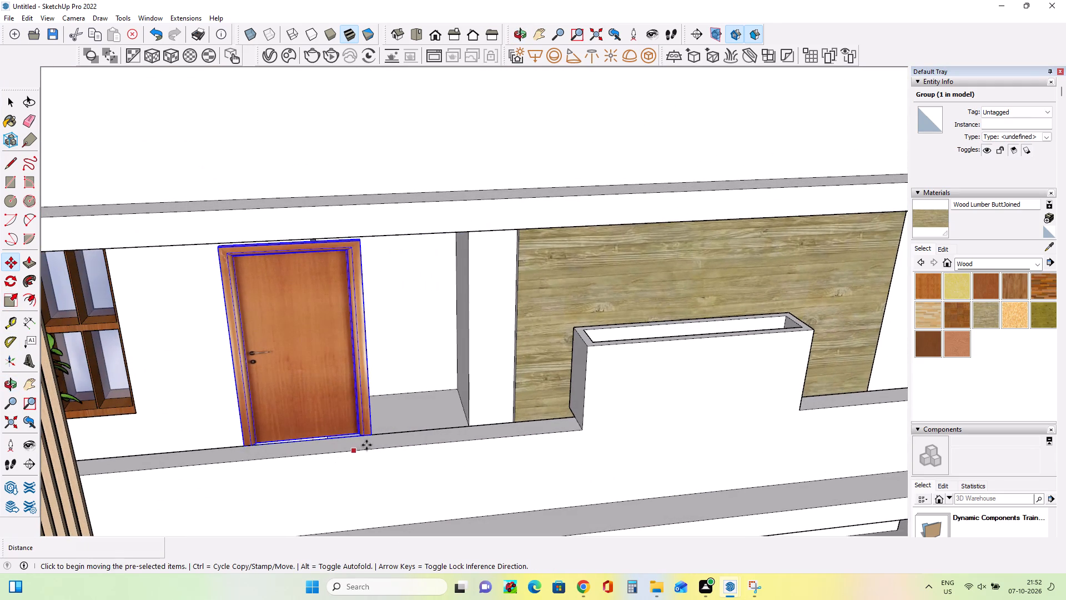
pyautogui.click(371, 439)
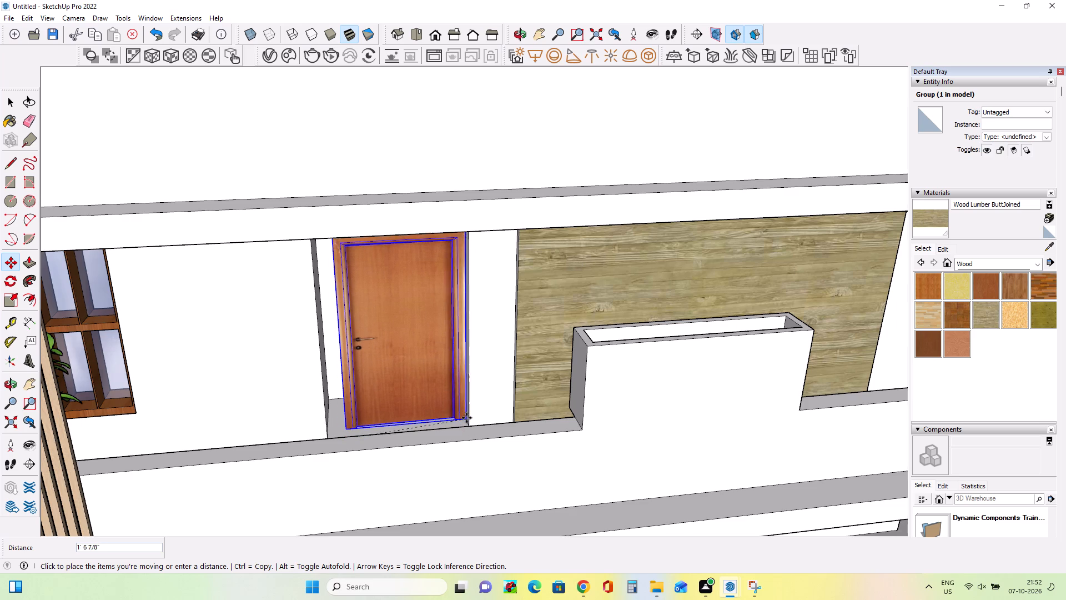
pyautogui.click(469, 416)
pyautogui.moveTo(465, 439); pyautogui.dragTo(373, 470, button='middle')
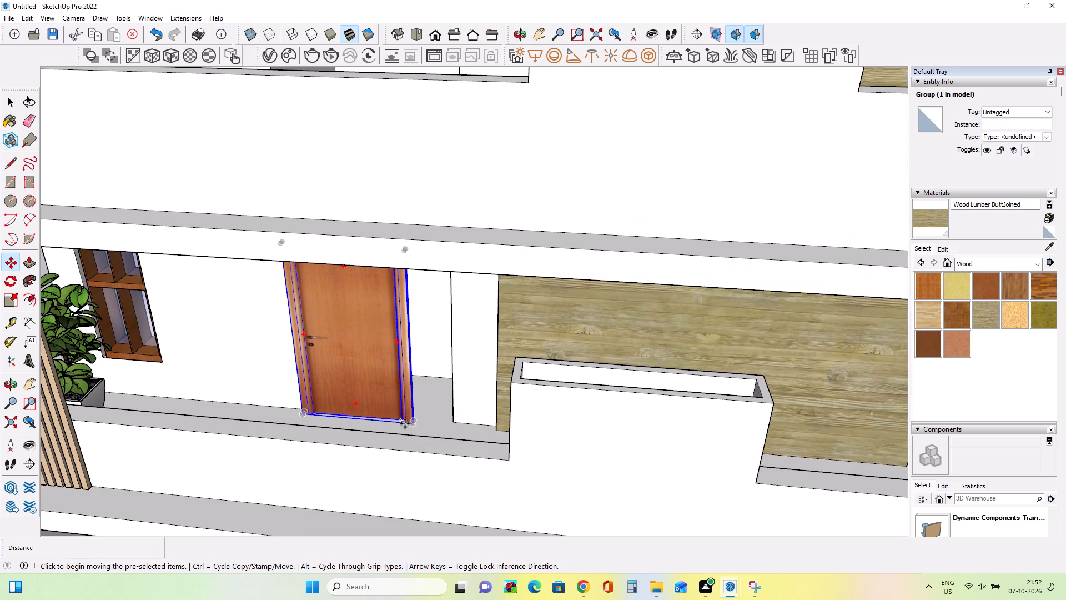
pyautogui.click(412, 424)
pyautogui.click(453, 421)
# Scale the door uniformly from its upper corner to about 1.37 so it reaches the top of the first-floor opening.
pyautogui.moveTo(356, 412); pyautogui.dragTo(439, 306, button='middle')
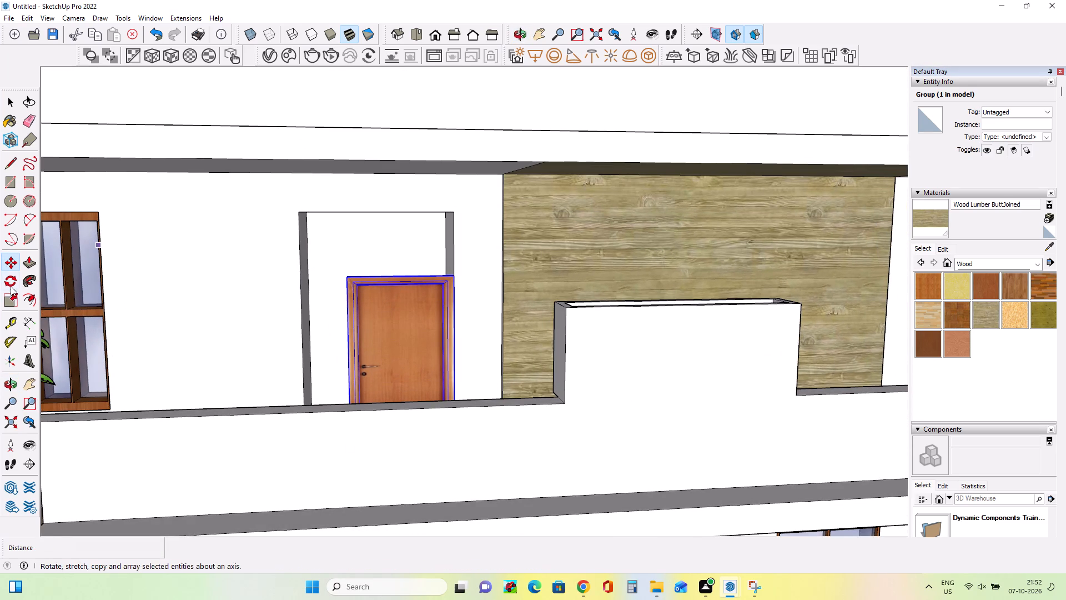
pyautogui.click(11, 297)
pyautogui.click(343, 271)
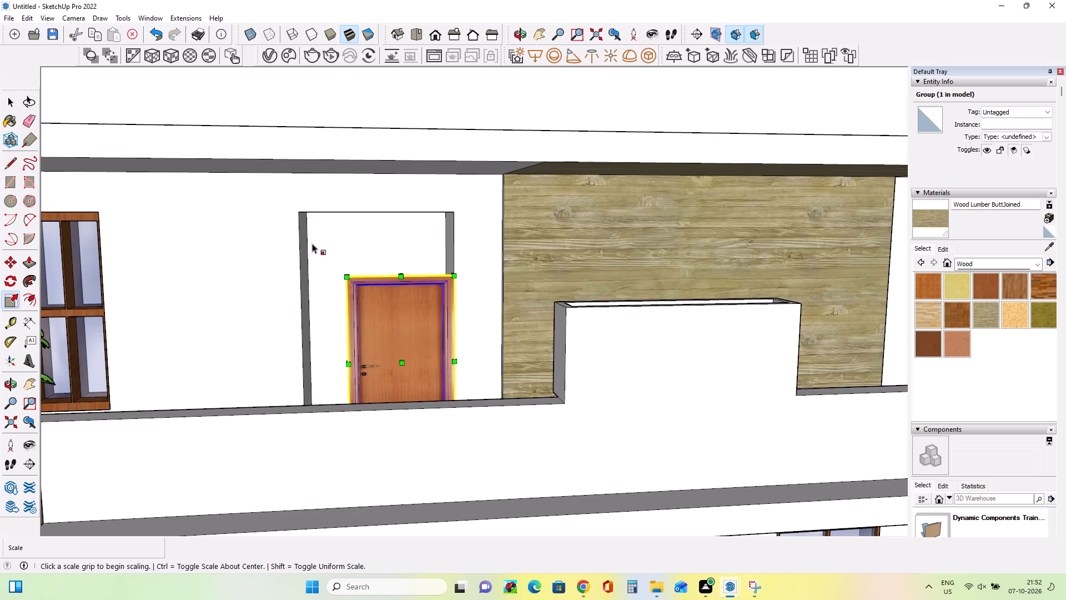
pyautogui.click(344, 282)
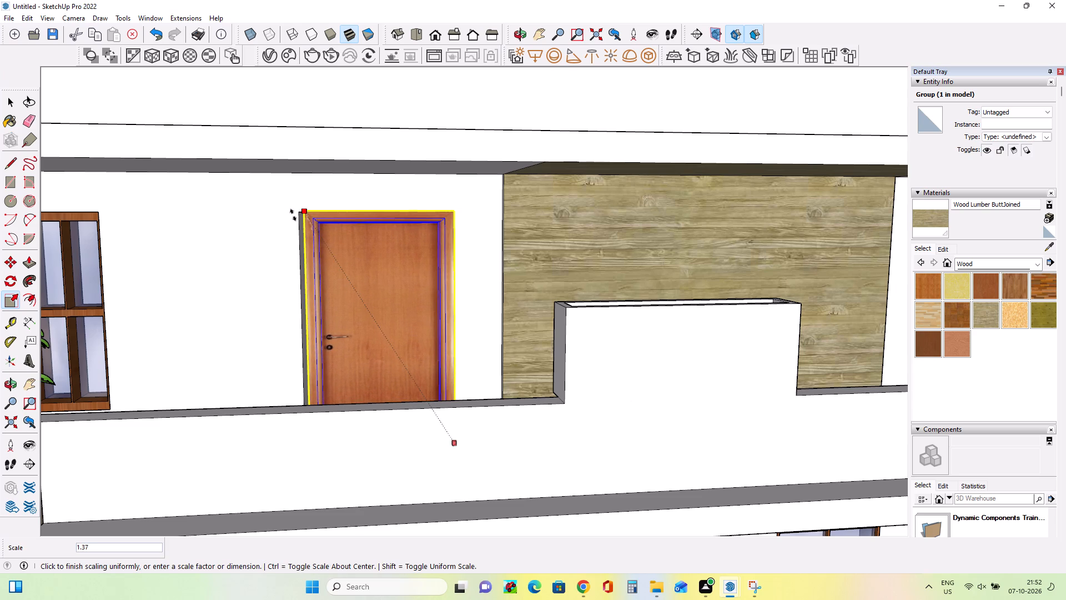
pyautogui.click(293, 215)
pyautogui.moveTo(370, 354); pyautogui.dragTo(421, 392, button='middle')
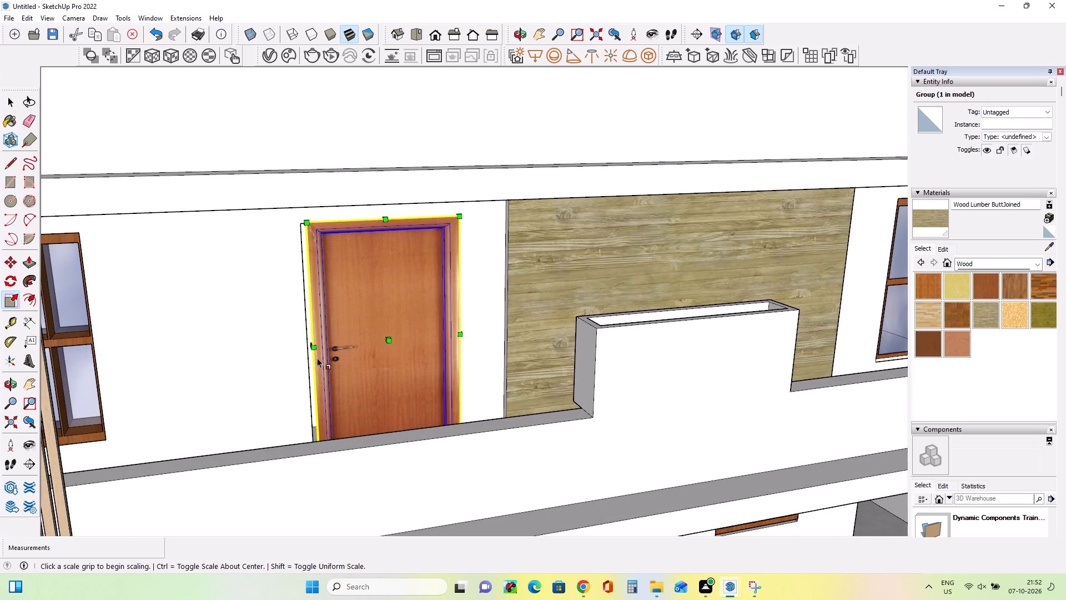
# Scale the first-floor door's width from its handle side until it meets the opening's side edge.
pyautogui.scroll(8, 303, 342)
pyautogui.click(322, 347)
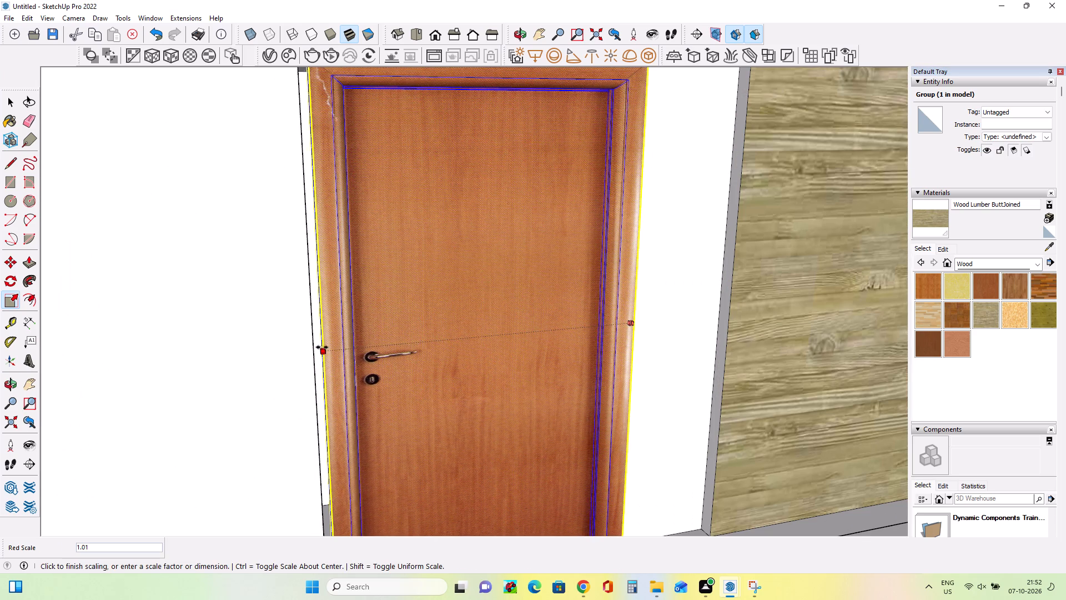
pyautogui.click(311, 349)
# Copy the fitted first-floor door straight up by its bottom corner into the second-floor door opening.
pyautogui.scroll(-11, 309, 354)
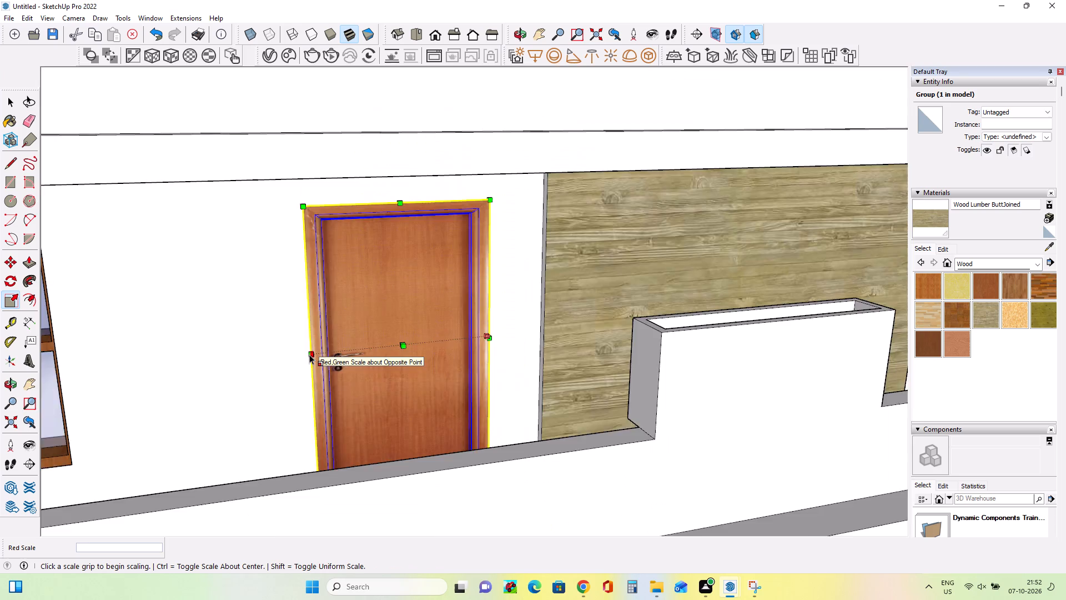
pyautogui.scroll(-7, 309, 354)
pyautogui.moveTo(309, 358); pyautogui.dragTo(253, 398, button='middle')
pyautogui.scroll(-1, 309, 358)
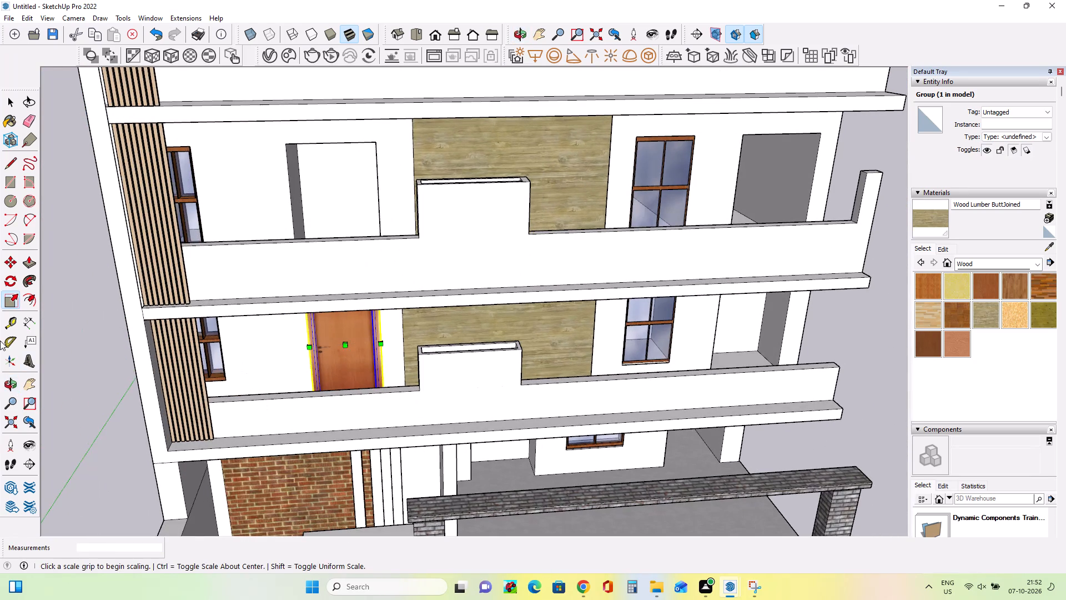
pyautogui.click(12, 261)
pyautogui.moveTo(290, 378); pyautogui.dragTo(315, 469, button='middle')
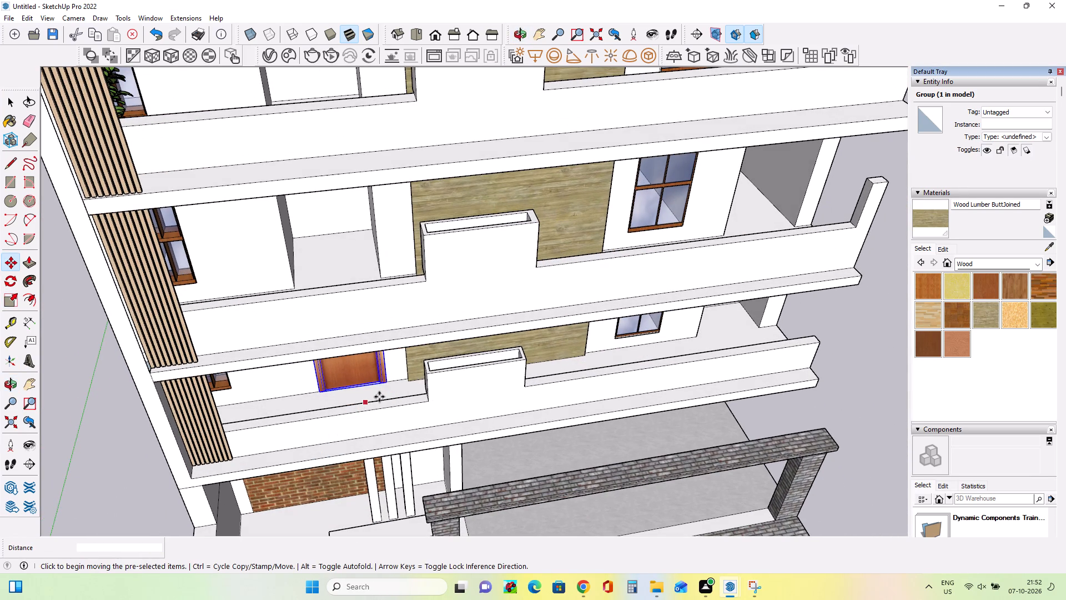
pyautogui.click(389, 389)
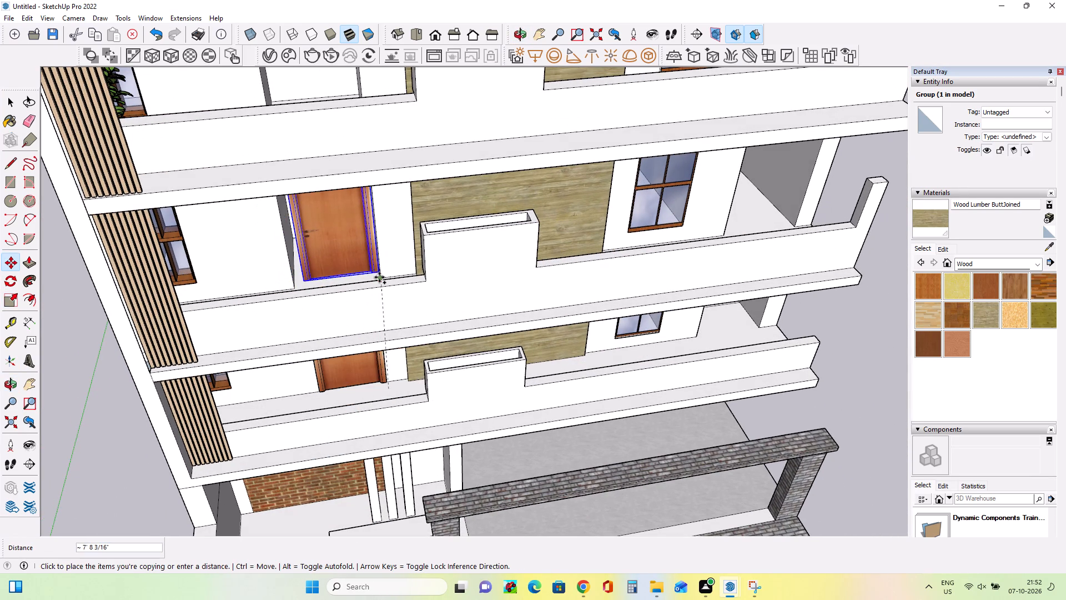
pyautogui.click(382, 278)
# Move the second-floor door by its bottom corner onto the opening's bottom corner beside the wood-clad wall.
pyautogui.scroll(9, 376, 271)
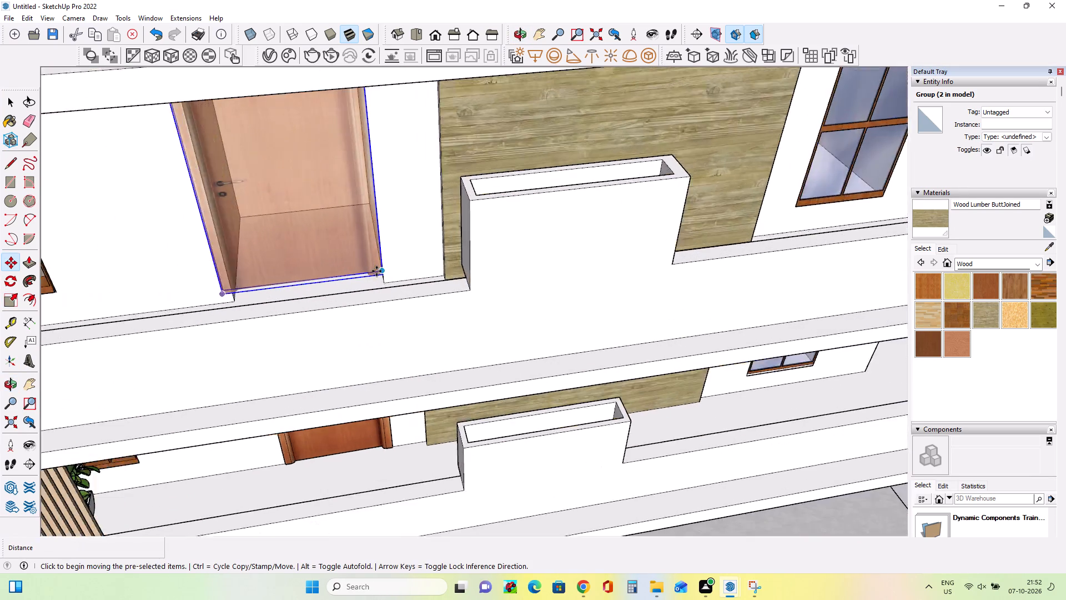
pyautogui.scroll(1, 376, 271)
pyautogui.click(385, 278)
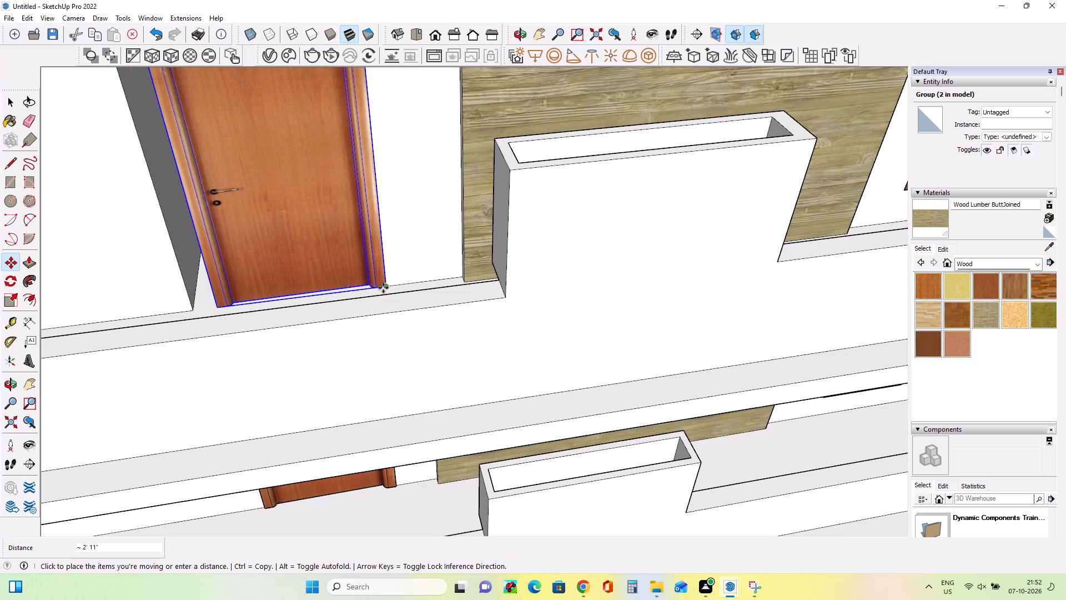
pyautogui.click(384, 288)
# Scale the second-floor door from its handle side to about 1.08 in width so it fills the opening.
pyautogui.moveTo(273, 288); pyautogui.dragTo(331, 216, button='middle')
pyautogui.scroll(-7, 334, 218)
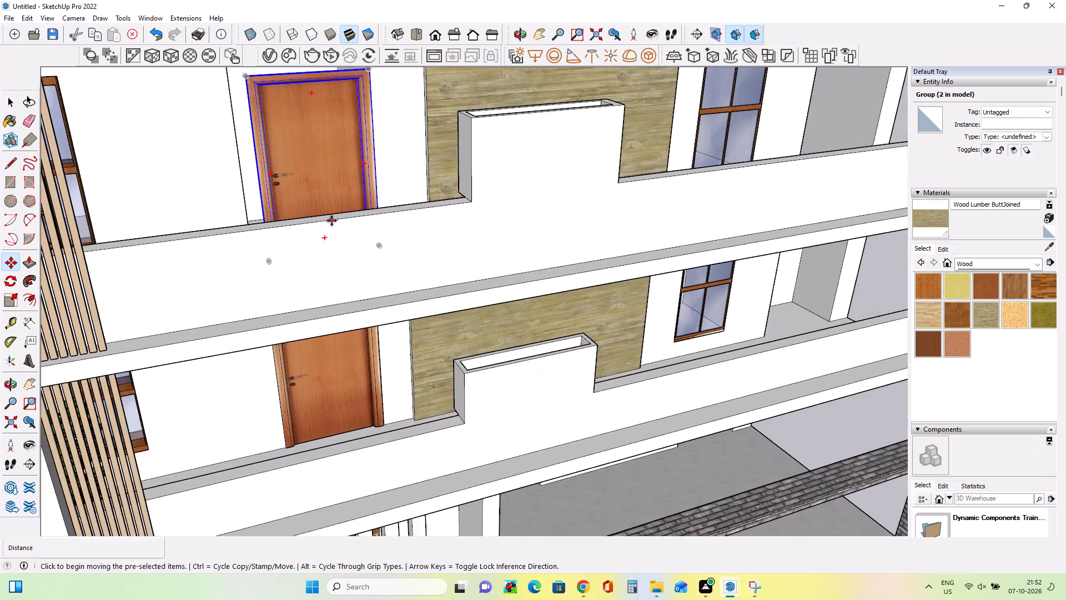
pyautogui.scroll(-4, 331, 221)
pyautogui.moveTo(284, 140); pyautogui.dragTo(344, 149, button='middle')
pyautogui.scroll(4, 298, 124)
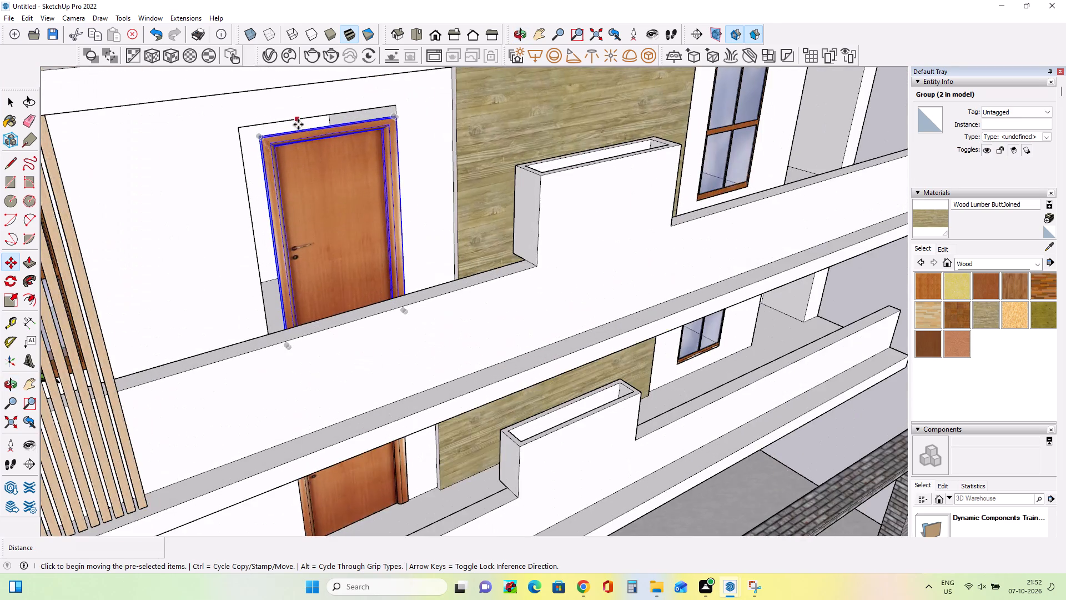
pyautogui.moveTo(277, 159); pyautogui.dragTo(303, 184, button='middle')
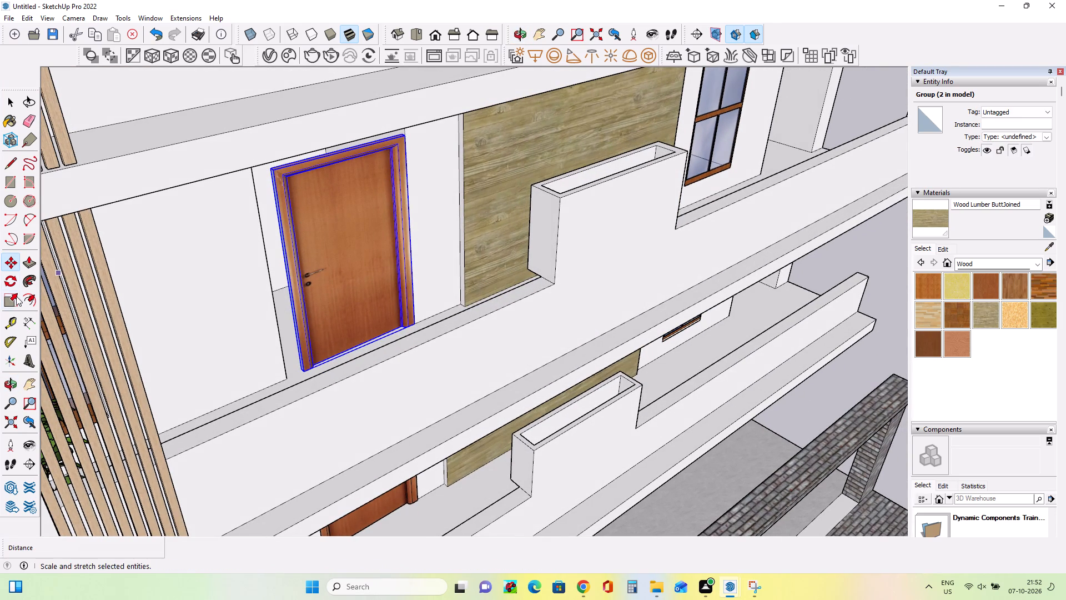
pyautogui.click(15, 298)
pyautogui.click(275, 165)
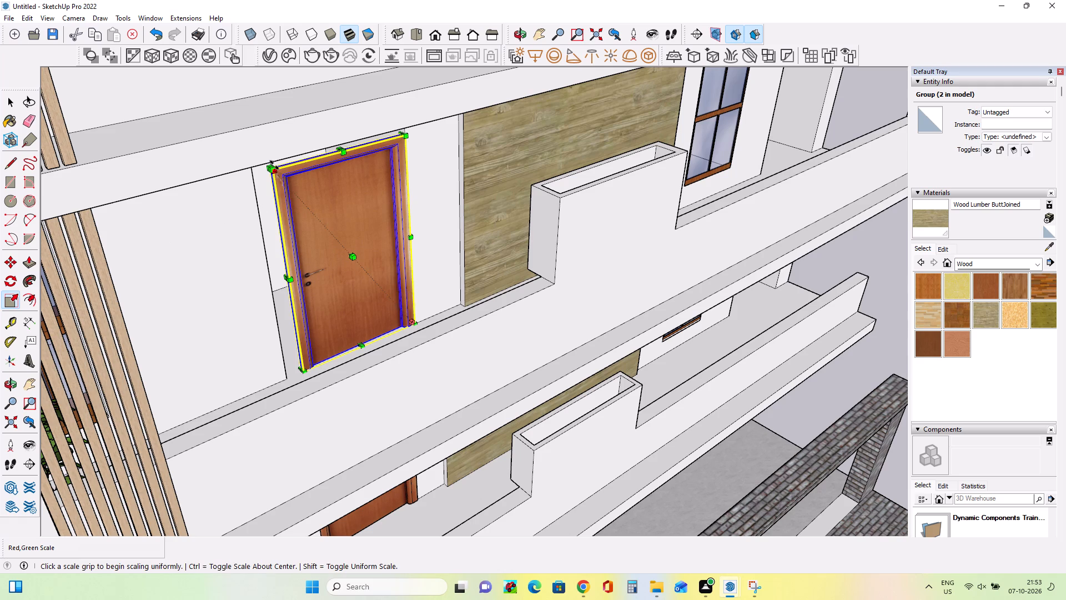
pyautogui.click(246, 169)
pyautogui.moveTo(285, 236); pyautogui.dragTo(275, 171, button='middle')
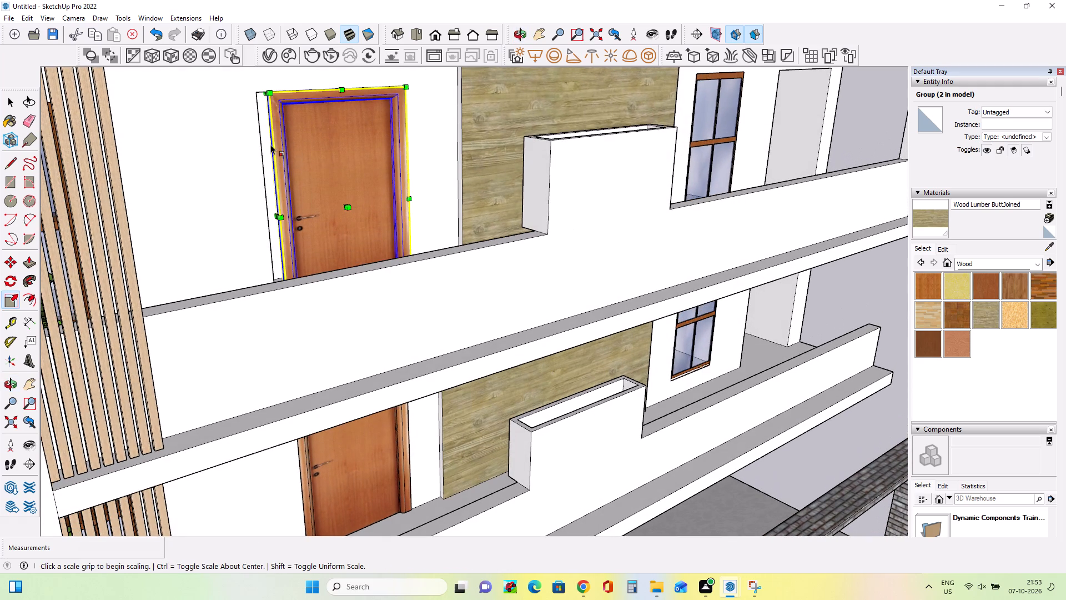
pyautogui.click(273, 214)
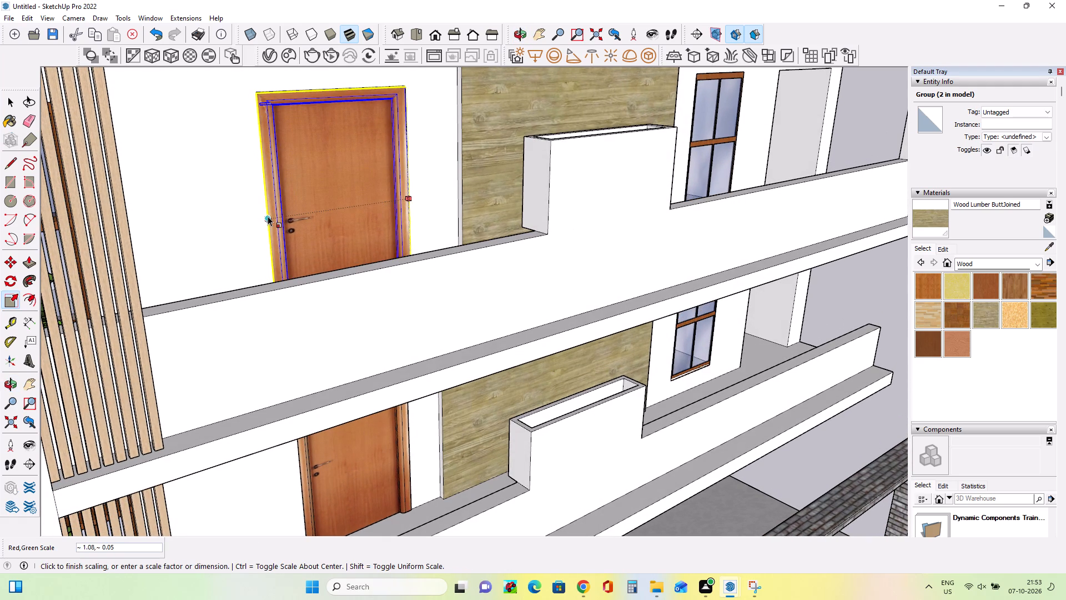
pyautogui.click(268, 216)
# Copy the second-floor door up about 7' 2" by its bottom corner into the third-floor door opening.
pyautogui.moveTo(329, 235); pyautogui.dragTo(215, 267, button='middle')
pyautogui.scroll(-8, 215, 267)
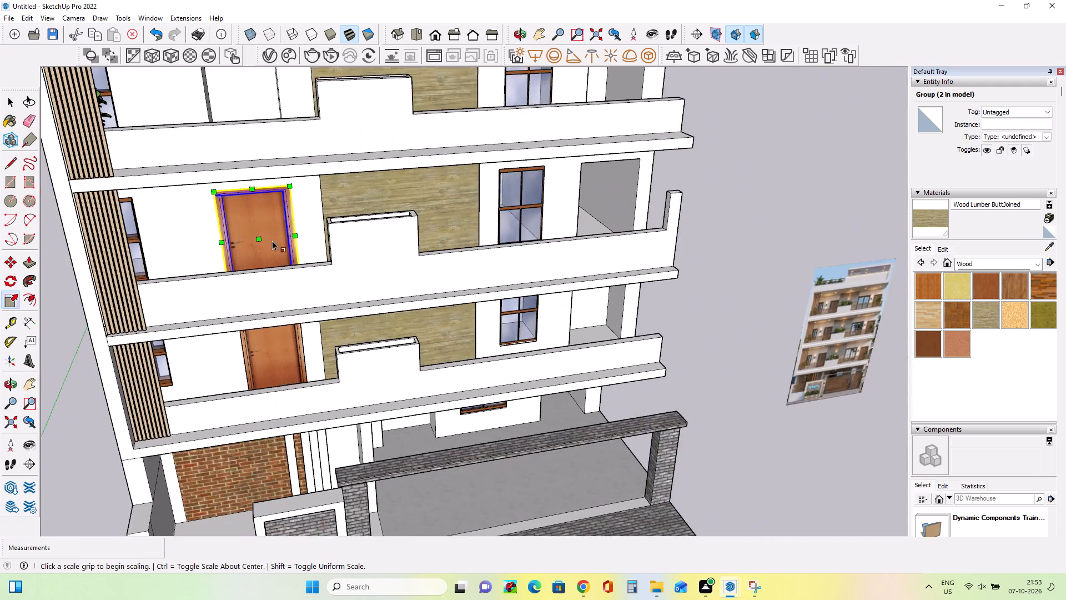
pyautogui.scroll(-1, 275, 244)
pyautogui.moveTo(279, 253); pyautogui.dragTo(301, 333, button='middle')
pyautogui.click(16, 264)
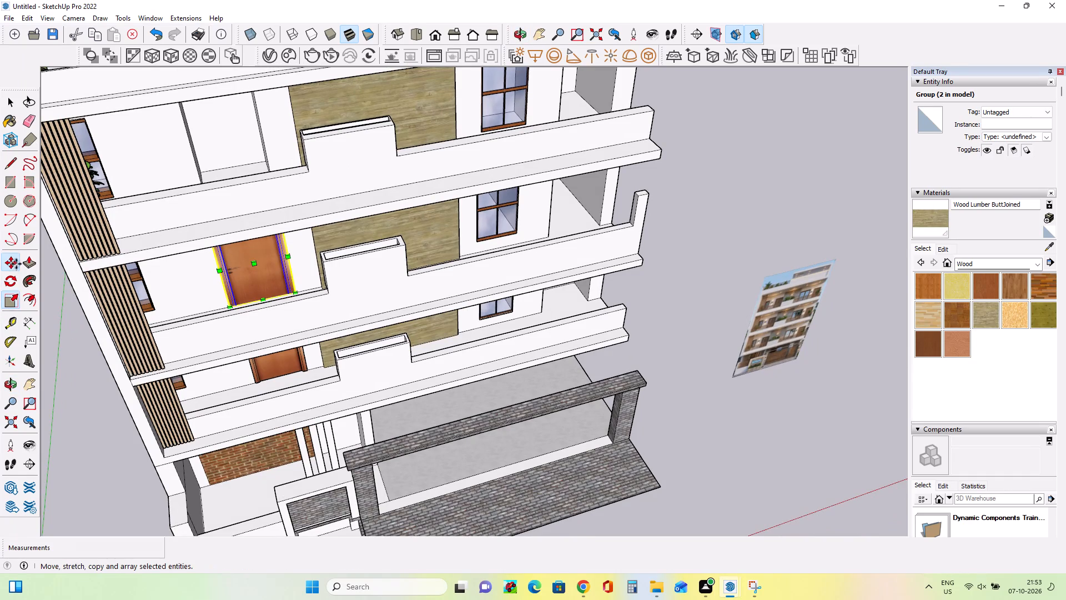
pyautogui.click(294, 292)
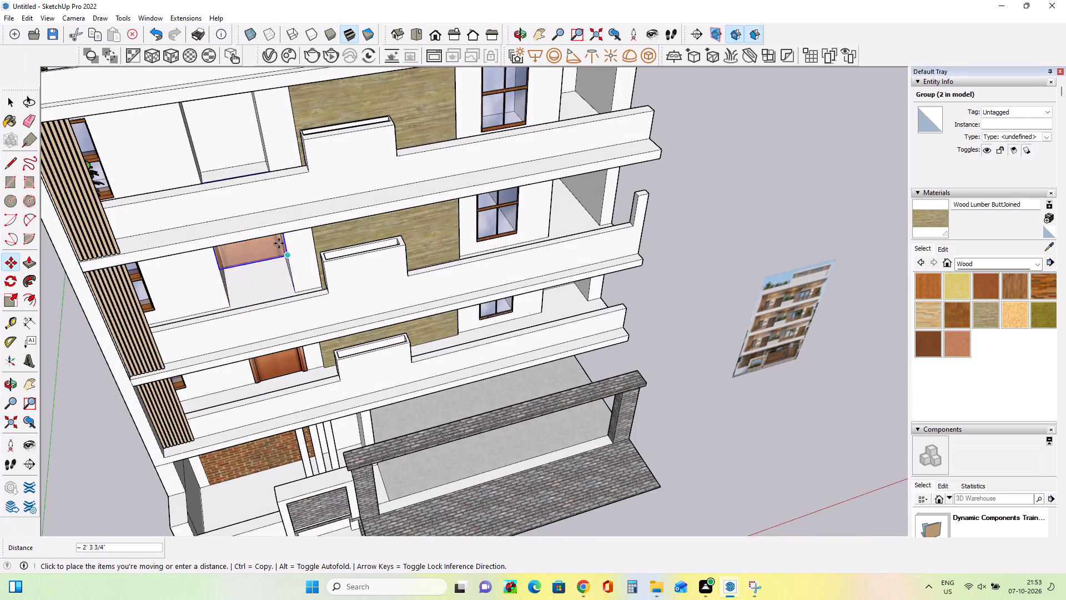
pyautogui.click(267, 168)
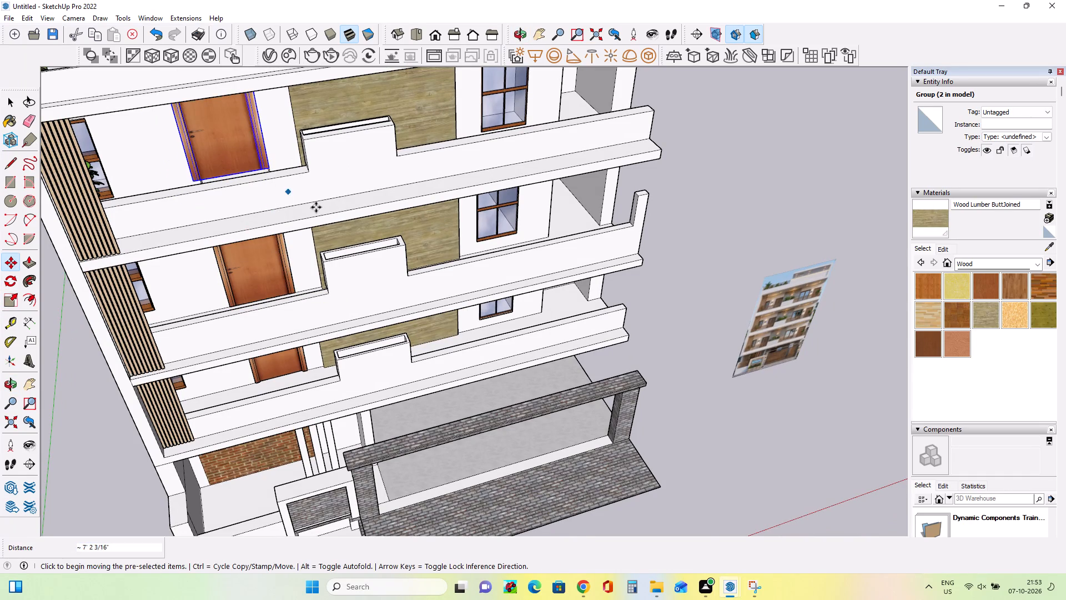
# Move the third-floor door by its bottom corners until it sits on the opening's front bottom corner farthest from the wood-clad wall.
pyautogui.moveTo(317, 208); pyautogui.dragTo(318, 325, button='middle')
pyautogui.scroll(6, 256, 242)
pyautogui.moveTo(256, 238); pyautogui.dragTo(264, 201, button='middle')
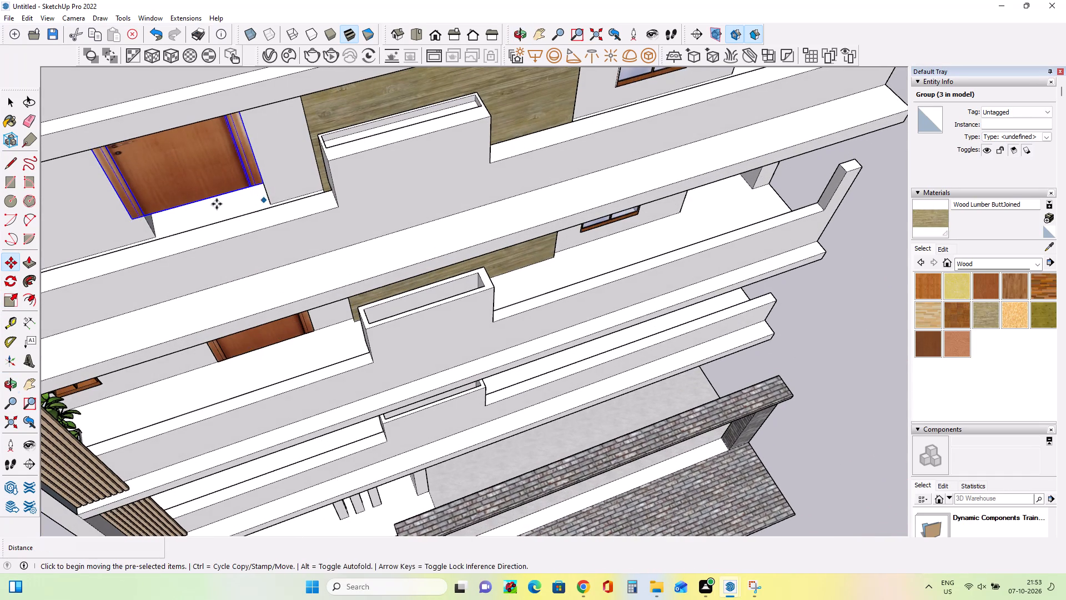
pyautogui.click(134, 221)
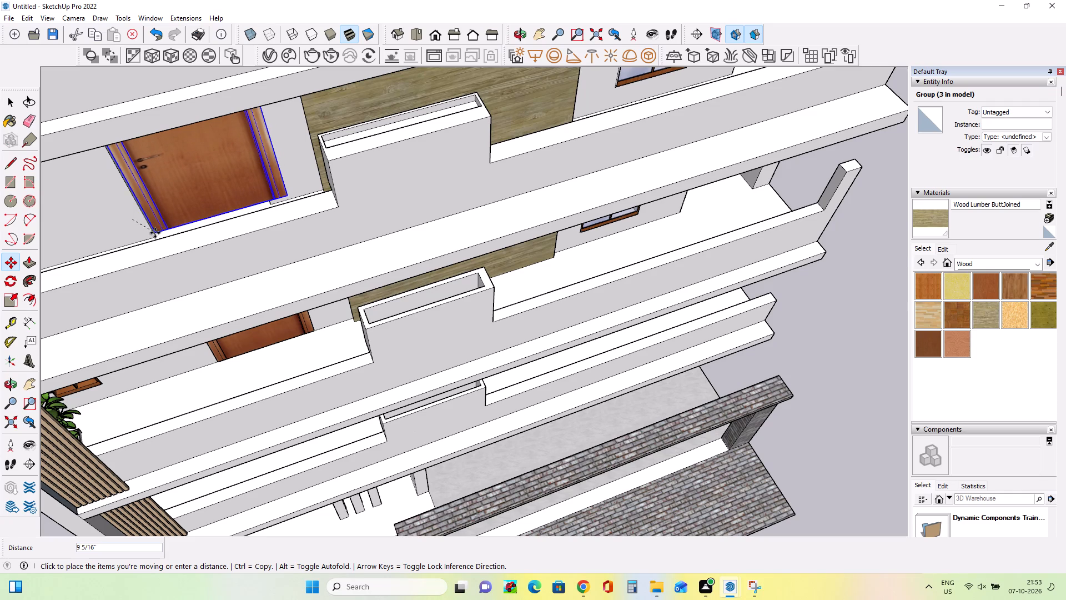
pyautogui.click(154, 234)
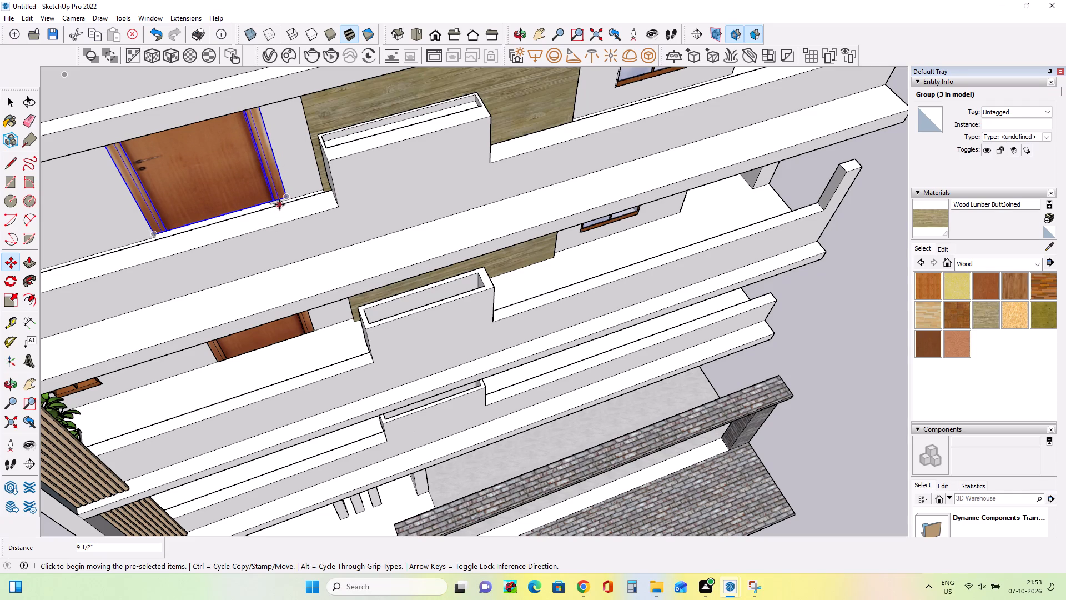
pyautogui.click(279, 202)
pyautogui.scroll(-1, 297, 225)
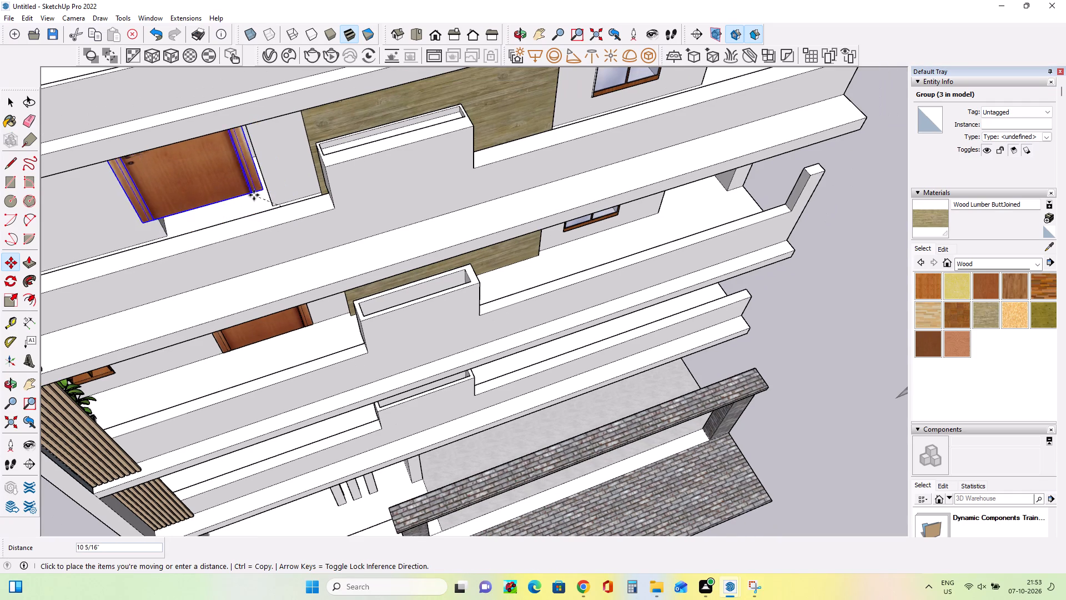
pyautogui.click(270, 212)
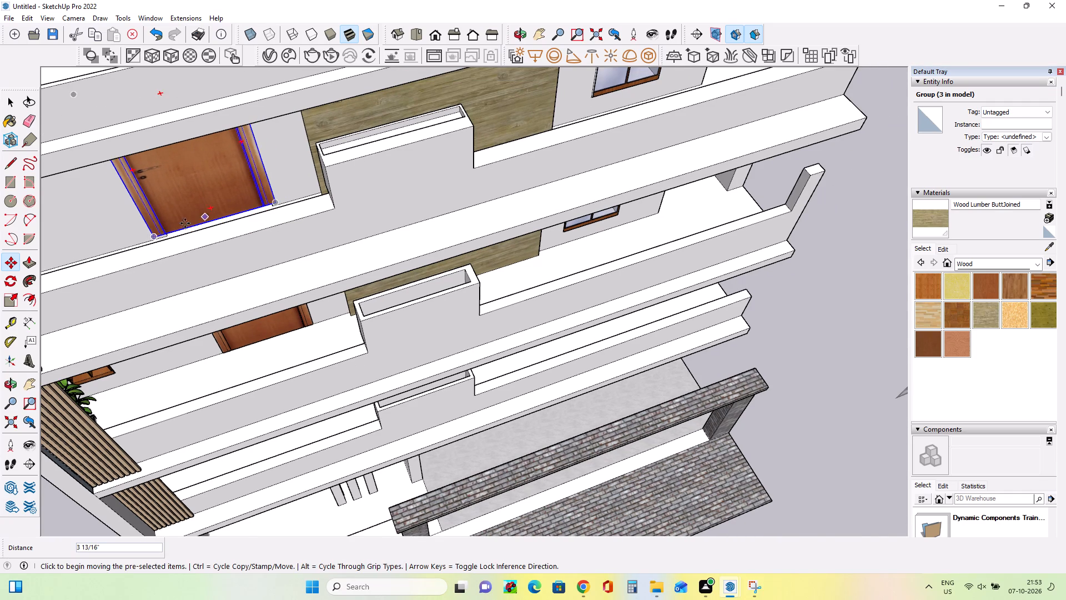
pyautogui.scroll(13, 173, 228)
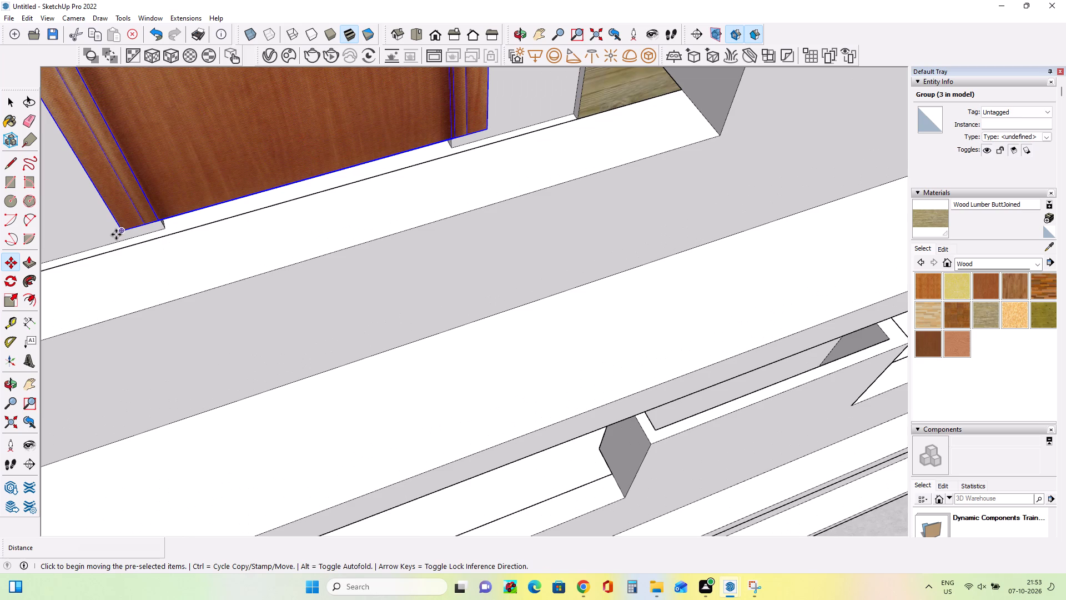
pyautogui.click(118, 234)
pyautogui.click(165, 229)
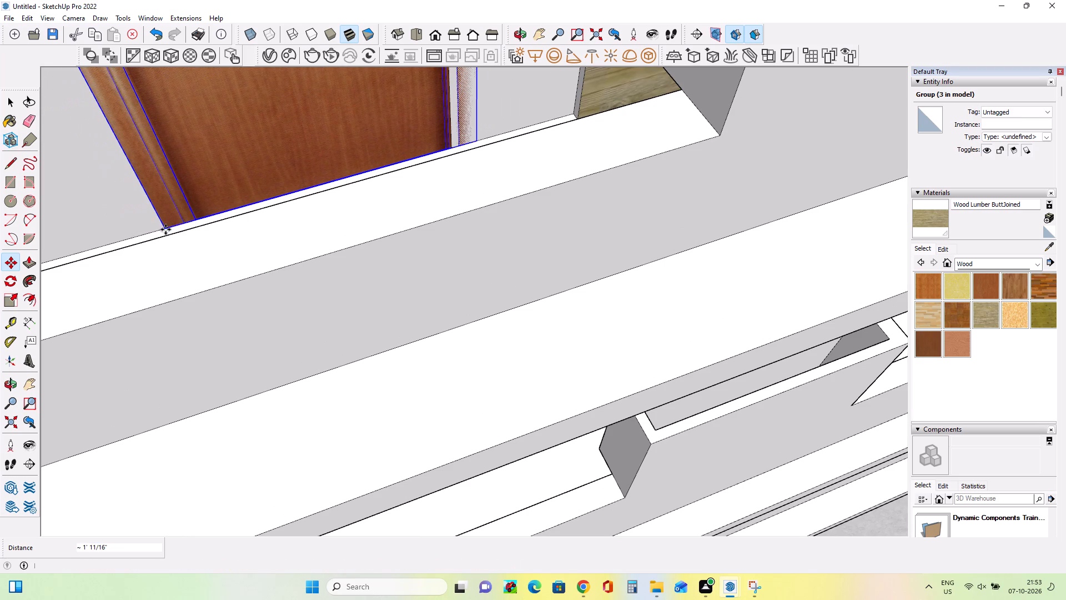
# Scale down the third-floor door's width from the side nearest the wood-clad wall until it fits the opening.
pyautogui.scroll(-19, 240, 243)
pyautogui.moveTo(258, 274); pyautogui.dragTo(237, 191, button='middle')
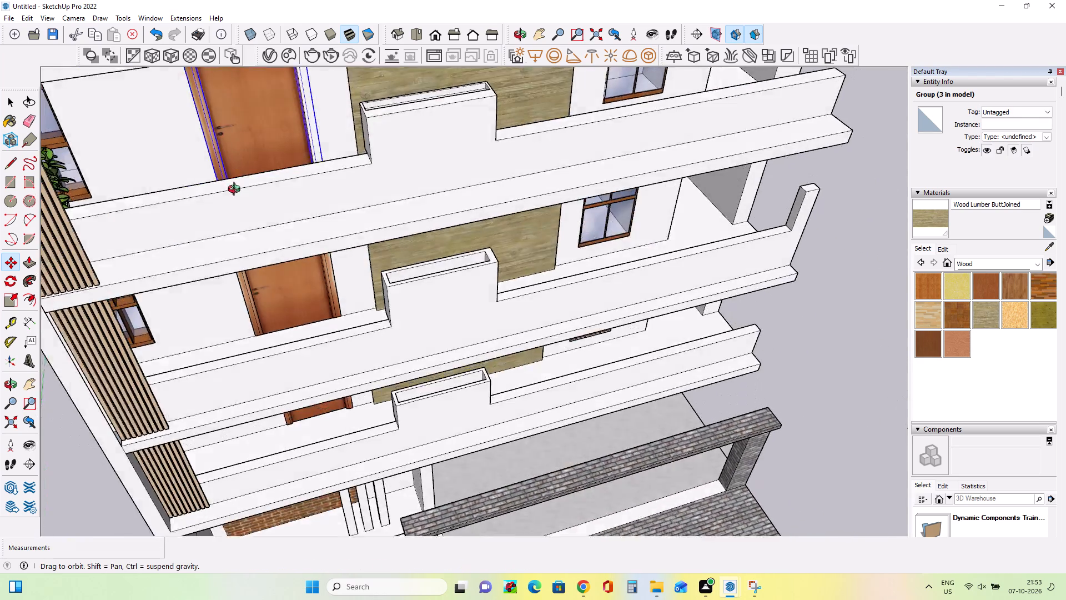
pyautogui.moveTo(237, 191); pyautogui.dragTo(232, 158, button='middle')
pyautogui.moveTo(233, 165); pyautogui.dragTo(244, 210, button='middle')
pyautogui.scroll(-9, 244, 210)
pyautogui.moveTo(245, 221); pyautogui.dragTo(245, 184, button='middle')
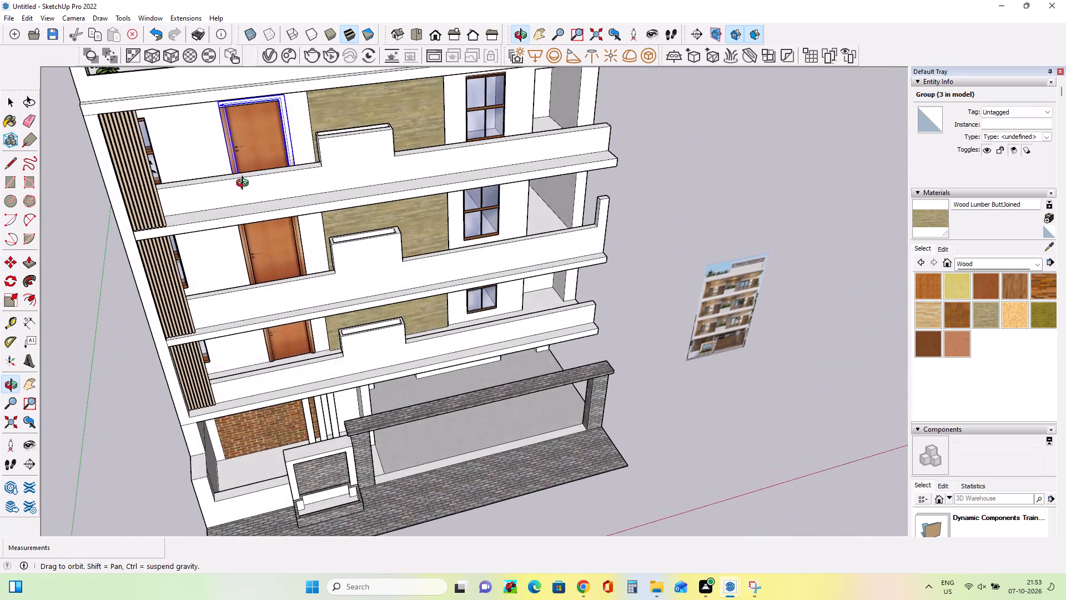
pyautogui.moveTo(245, 184); pyautogui.dragTo(248, 170, button='middle')
pyautogui.scroll(5, 282, 116)
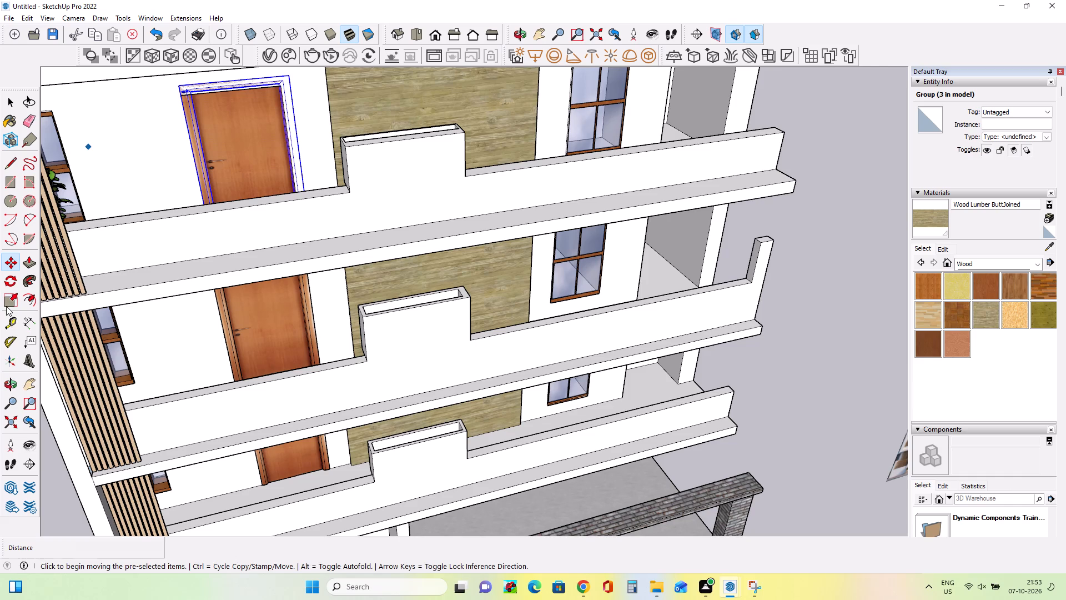
pyautogui.click(9, 294)
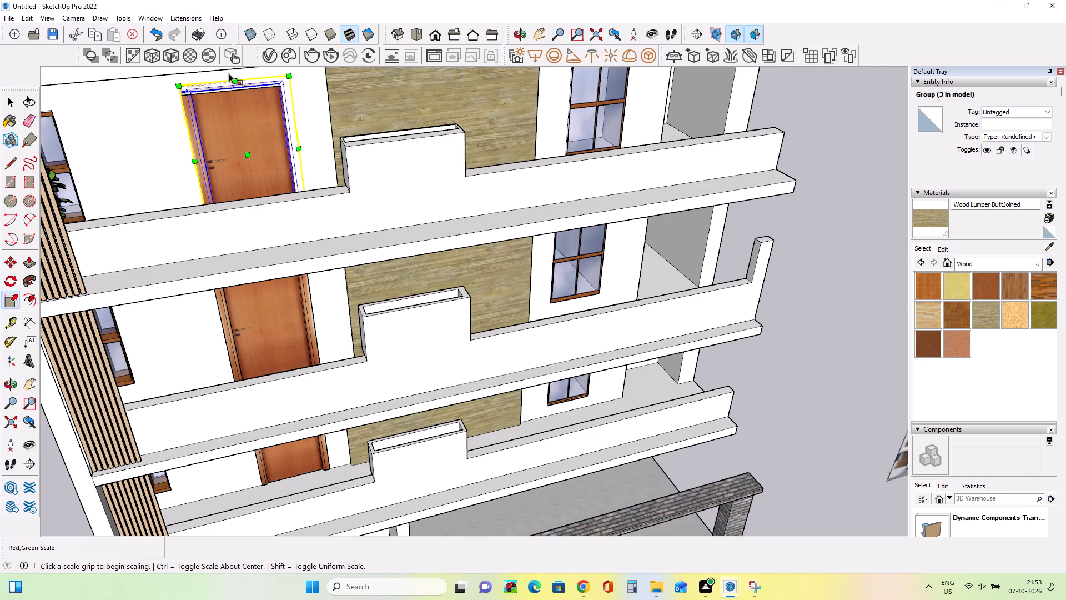
pyautogui.click(233, 77)
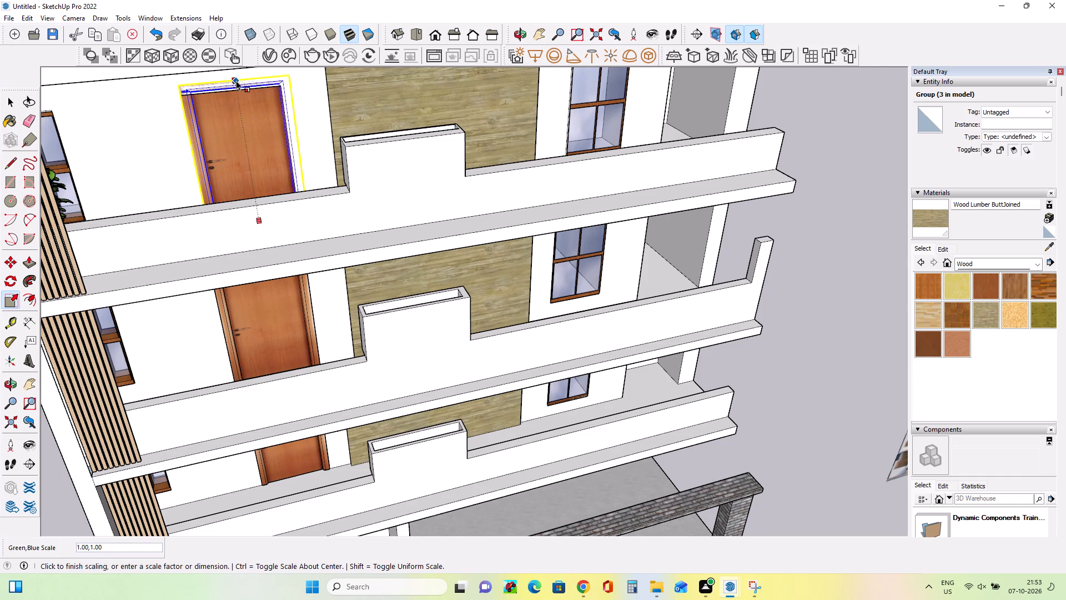
pyautogui.click(236, 81)
pyautogui.scroll(4, 308, 163)
pyautogui.click(297, 141)
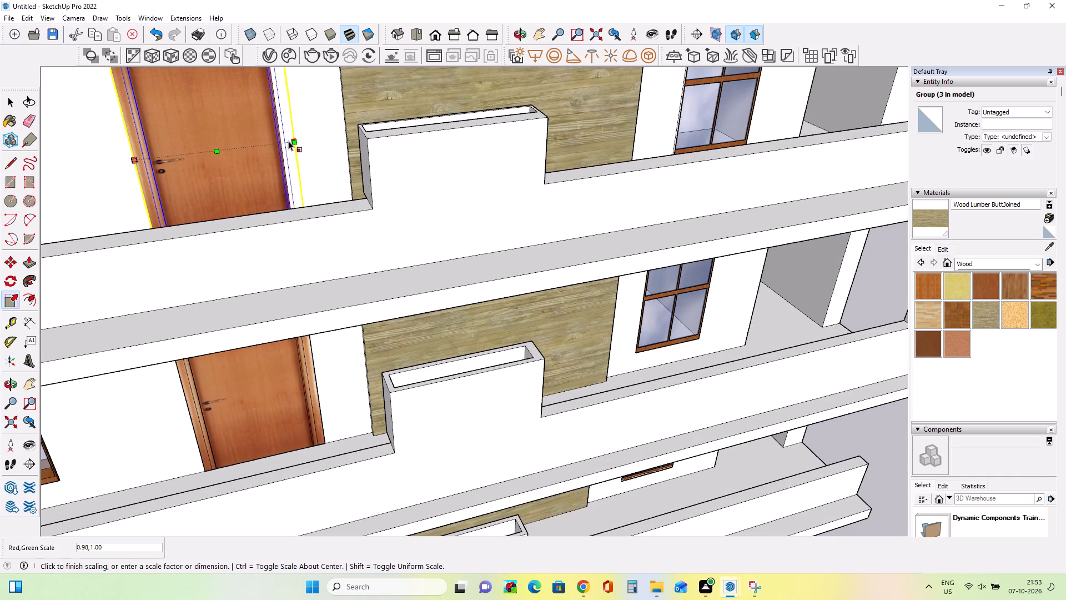
pyautogui.click(283, 143)
# Scale down the third-floor door's height from its top to about 0.96 so it fits under the opening's head.
pyautogui.scroll(-8, 364, 166)
pyautogui.scroll(1, 365, 169)
pyautogui.scroll(-1, 365, 169)
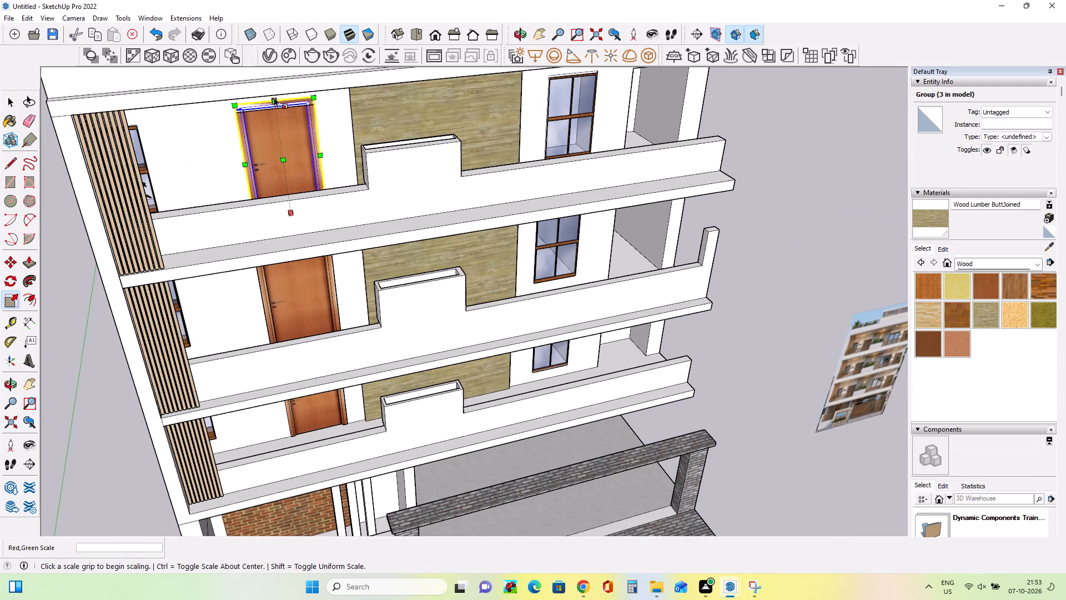
pyautogui.click(274, 97)
pyautogui.click(274, 103)
pyautogui.moveTo(312, 180); pyautogui.dragTo(316, 136, button='middle')
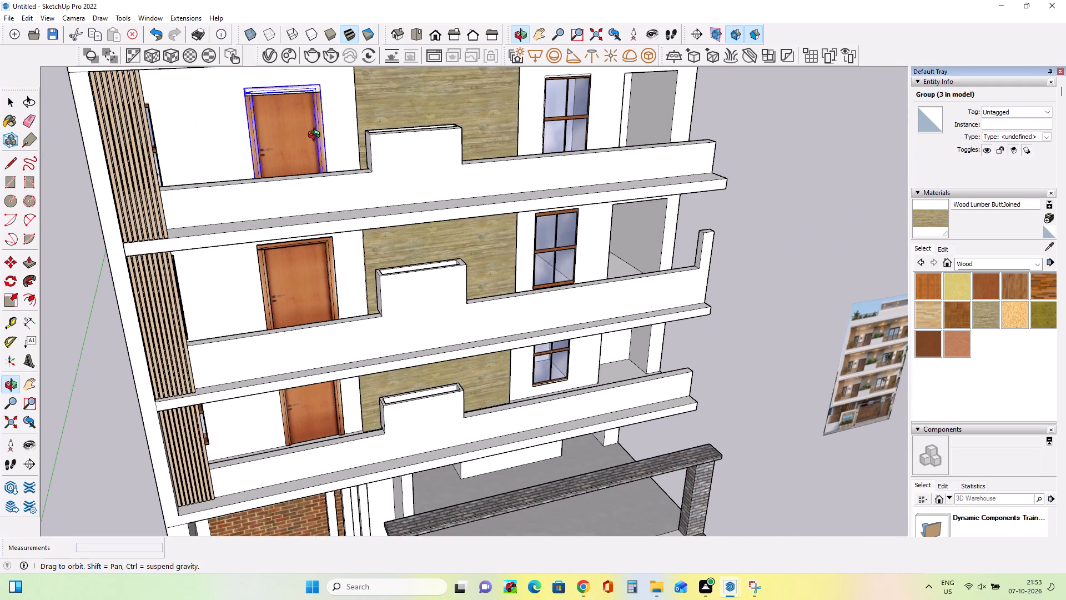
pyautogui.moveTo(316, 136); pyautogui.dragTo(316, 133, button='middle')
pyautogui.scroll(14, 266, 82)
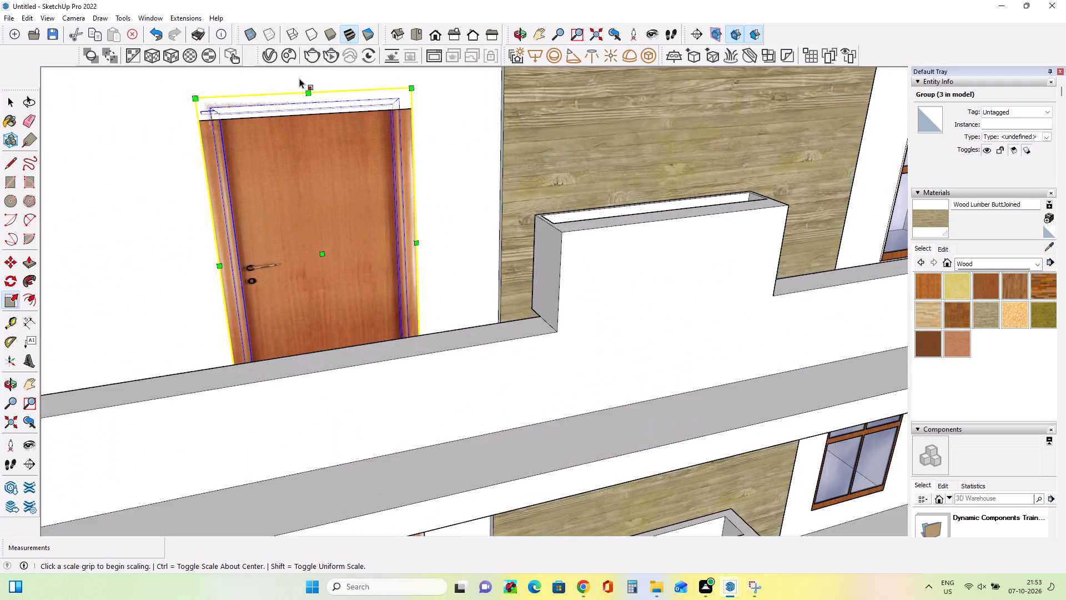
pyautogui.scroll(3, 305, 83)
pyautogui.moveTo(306, 84); pyautogui.dragTo(329, 152, button='middle')
pyautogui.moveTo(326, 203); pyautogui.dragTo(315, 144, button='middle')
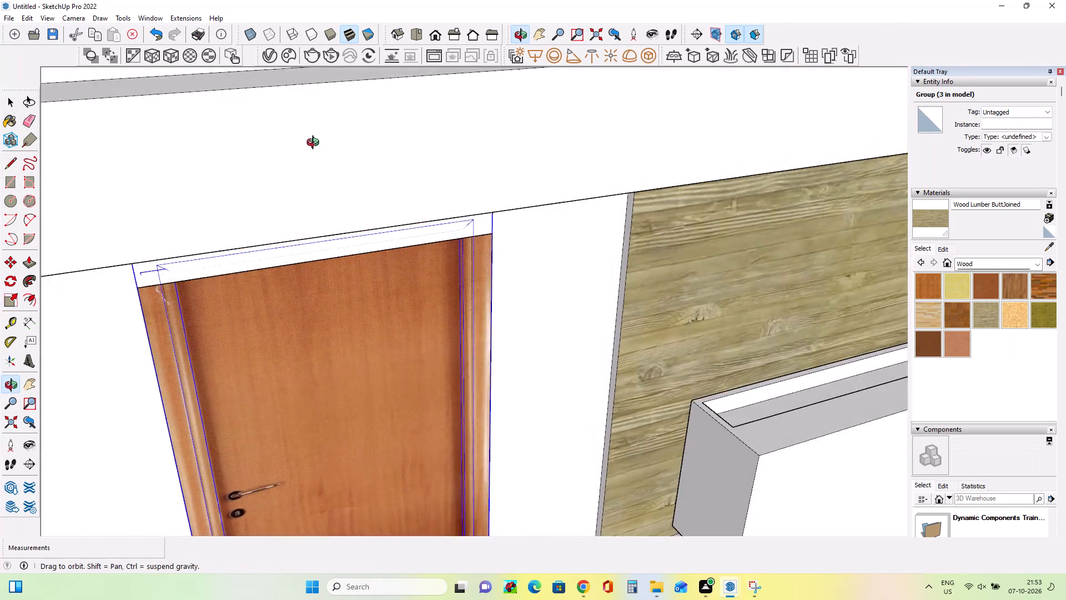
pyautogui.moveTo(315, 144); pyautogui.dragTo(322, 71, button='middle')
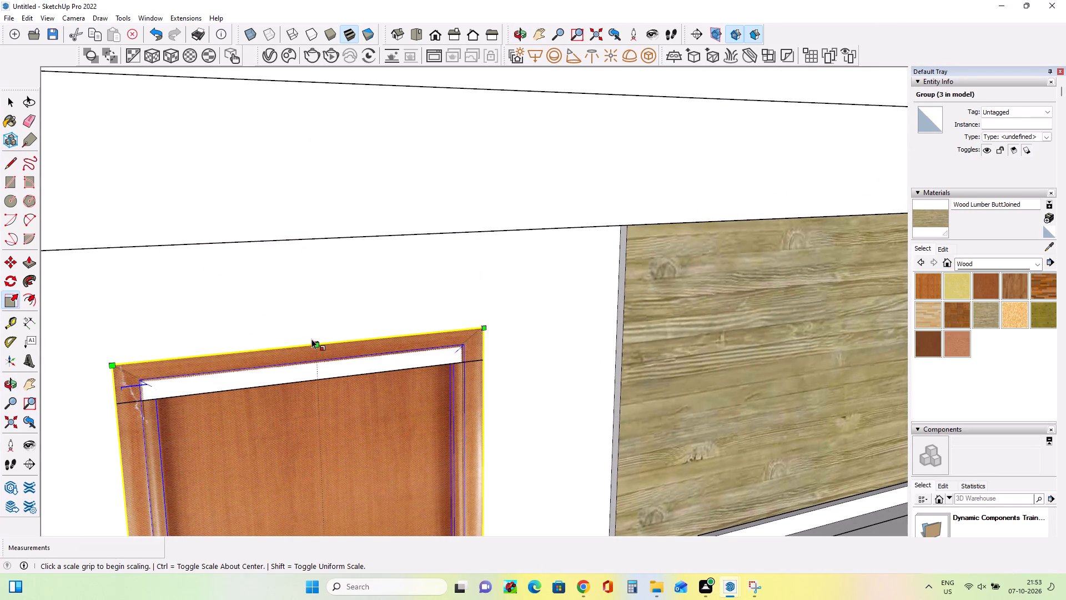
pyautogui.click(313, 342)
pyautogui.click(315, 367)
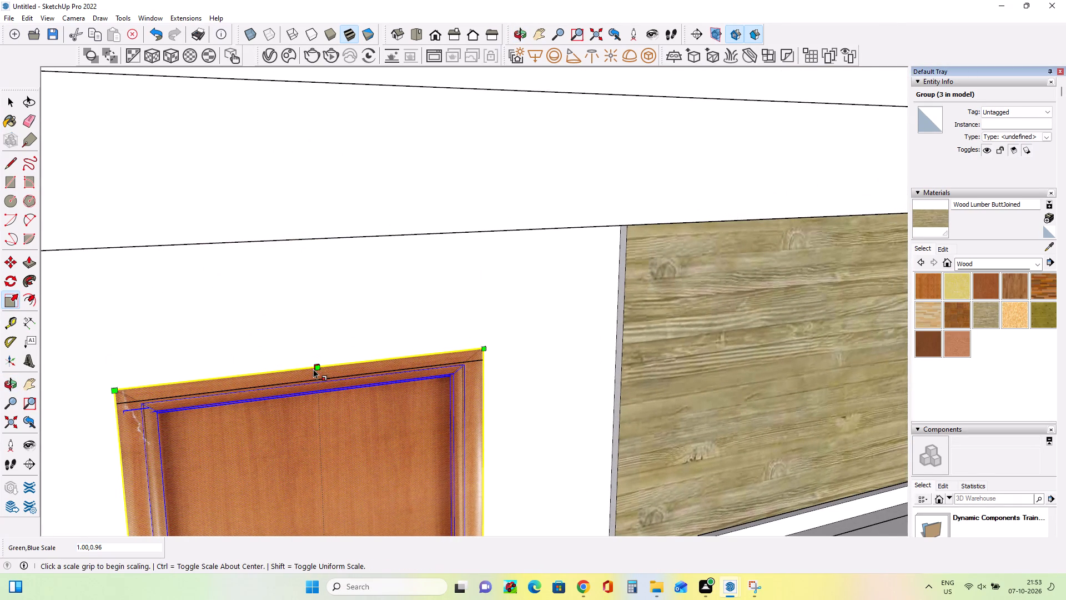
# Copy the third-floor door by its top corner about 16' 7" across the facade into the door opening beyond the glazed window.
pyautogui.scroll(-5, 276, 352)
pyautogui.scroll(-20, 274, 351)
pyautogui.scroll(-1, 274, 351)
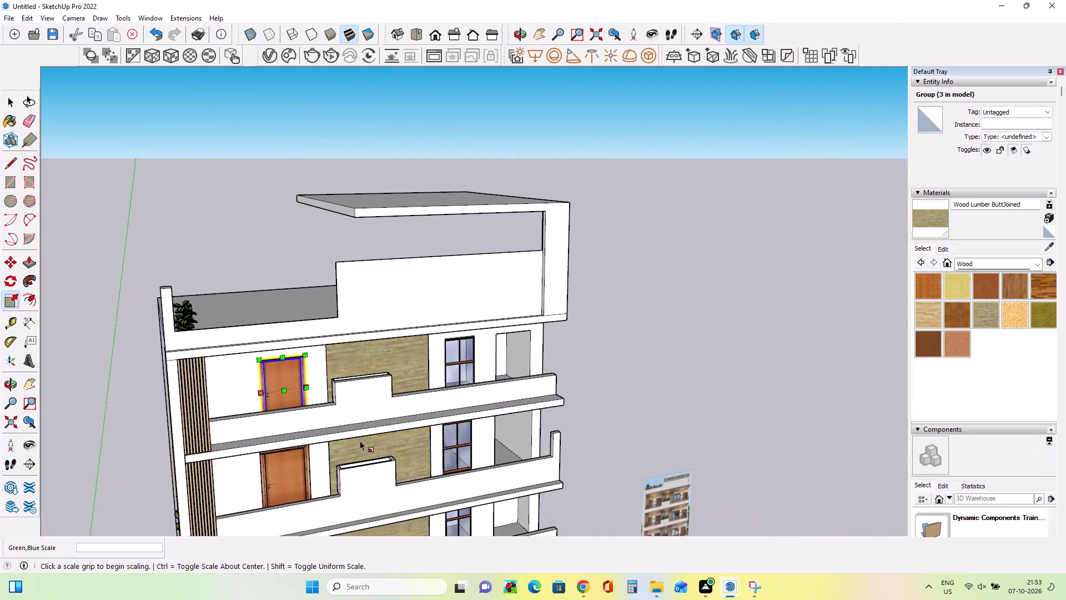
pyautogui.moveTo(356, 449); pyautogui.dragTo(255, 452, button='middle')
pyautogui.scroll(3, 313, 458)
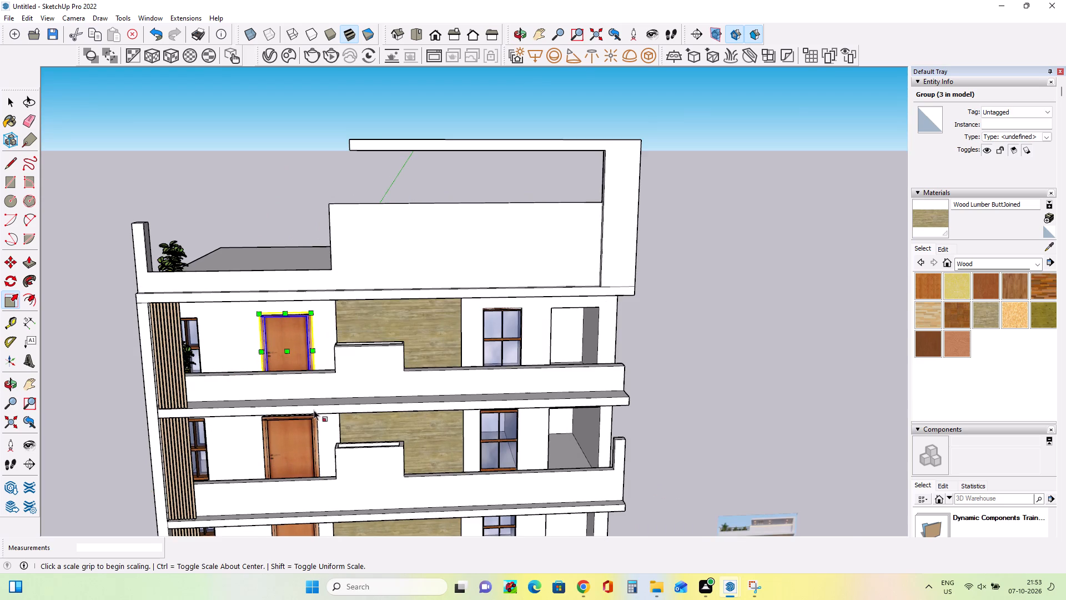
pyautogui.moveTo(314, 419); pyautogui.dragTo(315, 434, button='middle')
pyautogui.click(15, 263)
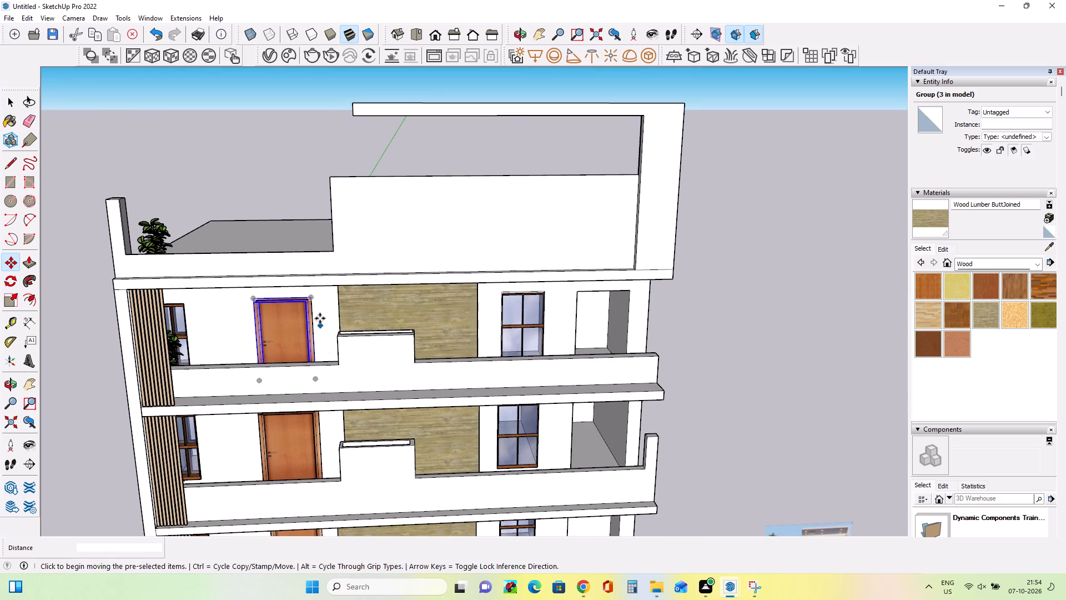
pyautogui.click(309, 301)
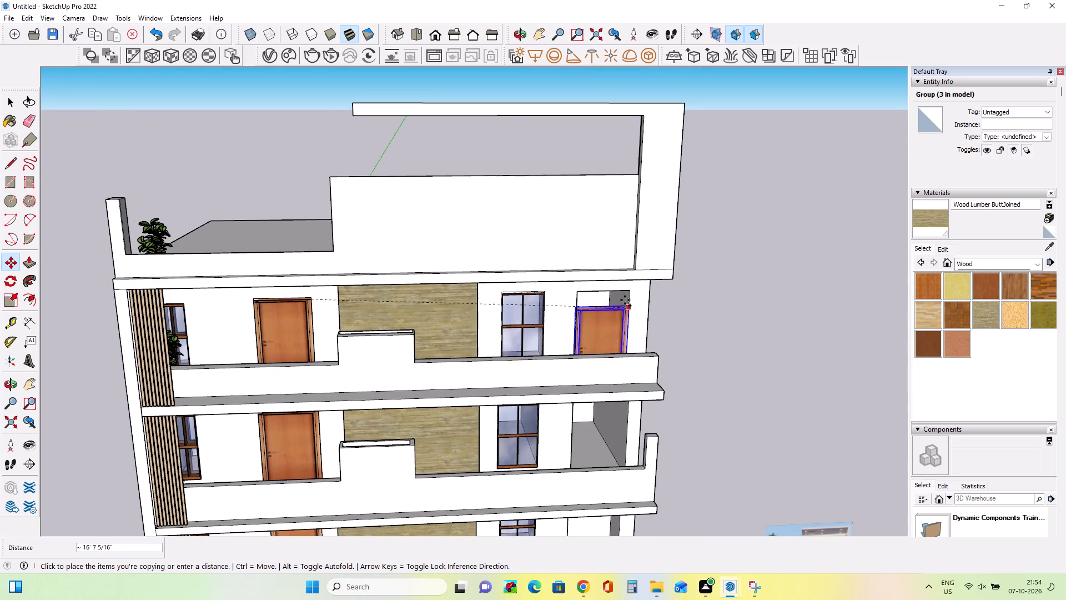
pyautogui.click(629, 291)
# Move the copied third-floor door by its handle-side bottom corner down onto the opening's matching bottom corner.
pyautogui.moveTo(623, 361); pyautogui.dragTo(559, 497, button='middle')
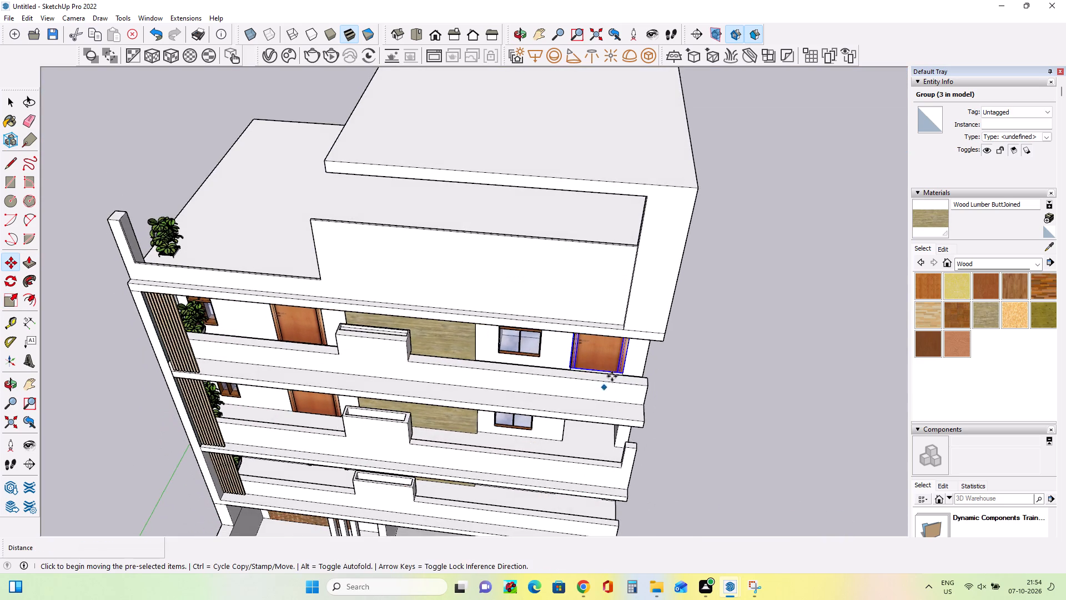
pyautogui.scroll(14, 609, 370)
pyautogui.moveTo(596, 377); pyautogui.dragTo(631, 348, button='middle')
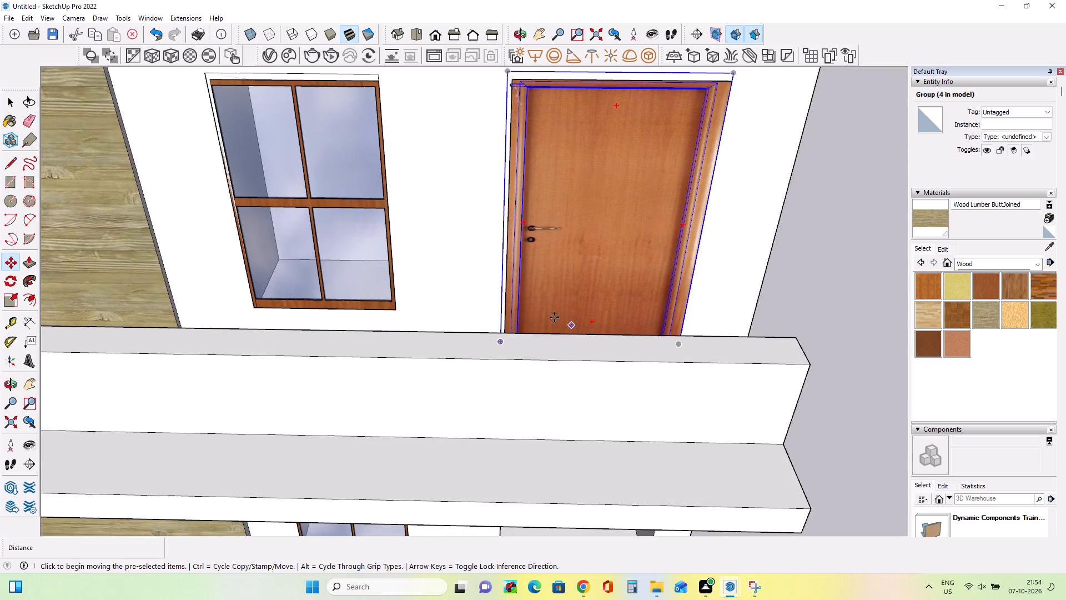
pyautogui.moveTo(547, 326); pyautogui.dragTo(551, 383, button='middle')
pyautogui.scroll(4, 481, 355)
pyautogui.click(517, 362)
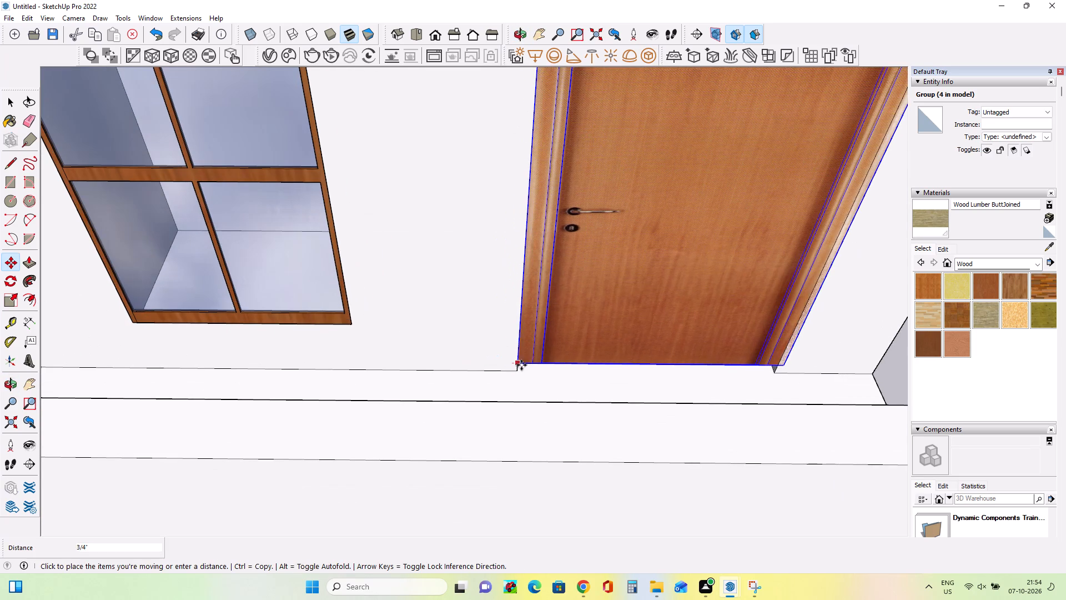
pyautogui.click(519, 372)
# Scale up the copied third-floor door's height slightly so its top meets the opening's upper edge.
pyautogui.scroll(-5, 574, 367)
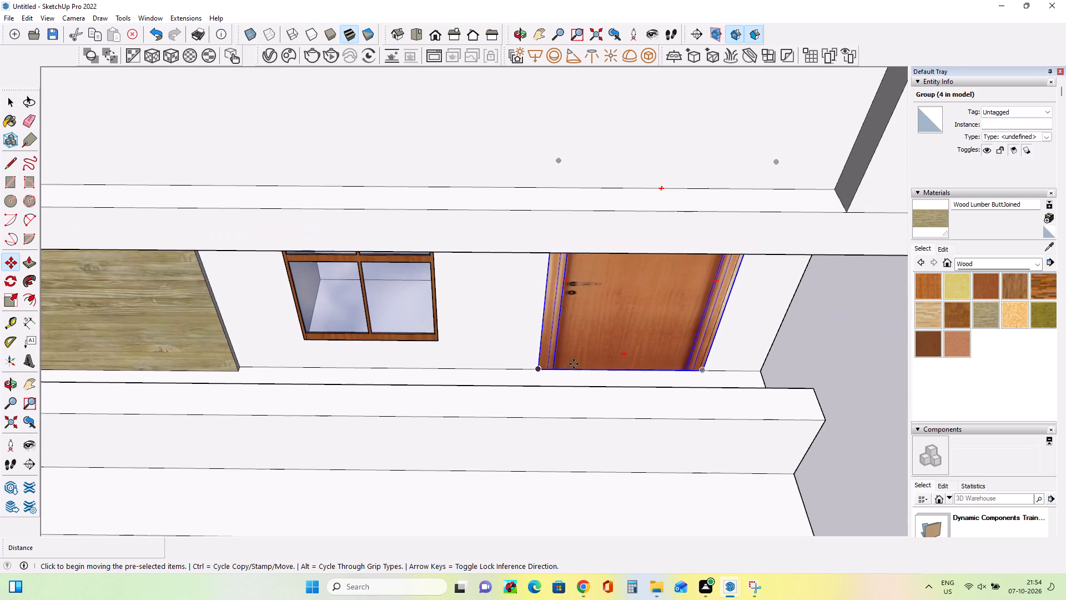
pyautogui.moveTo(570, 353); pyautogui.dragTo(543, 289, button='middle')
pyautogui.scroll(3, 692, 87)
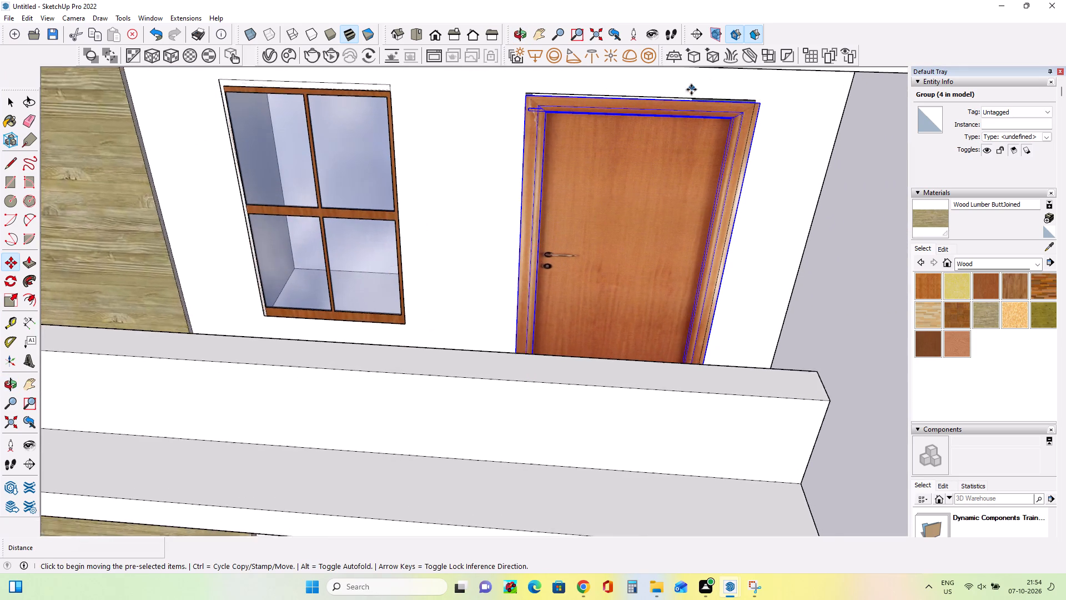
pyautogui.click(5, 294)
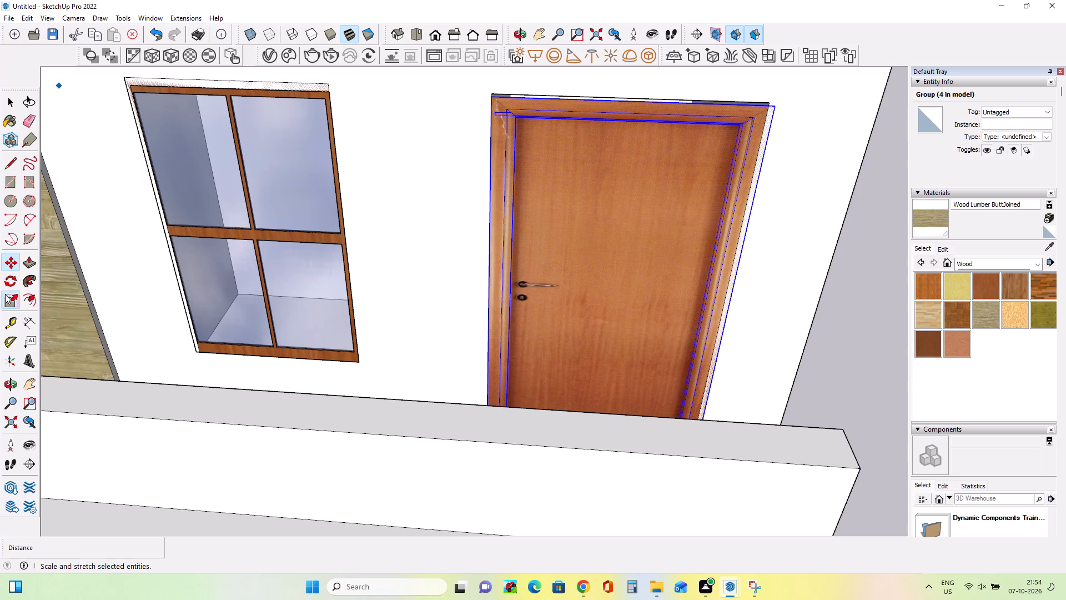
pyautogui.click(631, 99)
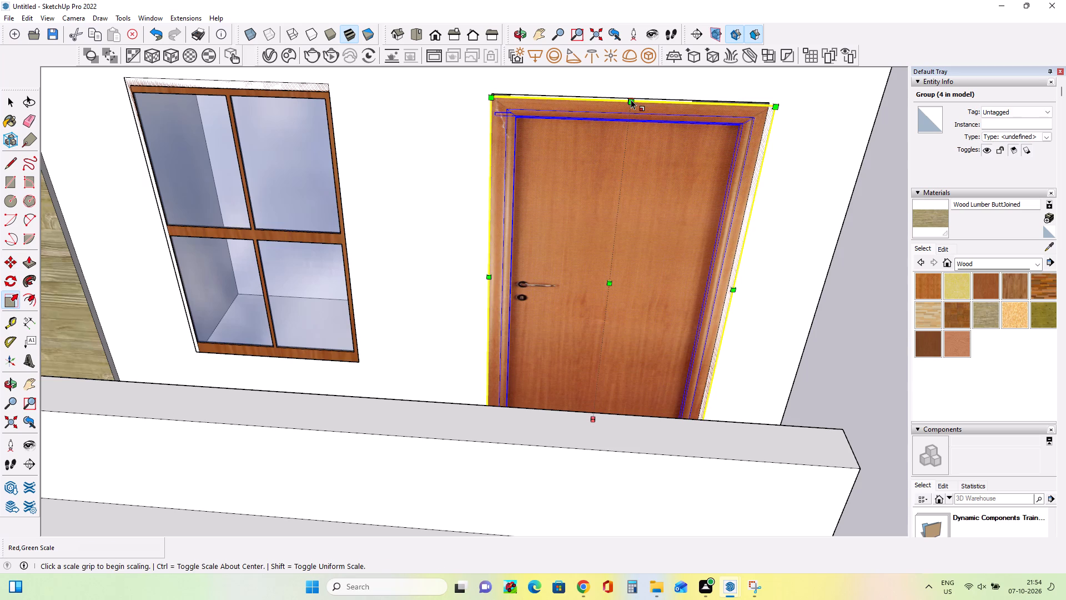
pyautogui.click(631, 96)
# Copy this third-floor door by its bottom corner straight down into the second-floor door opening below it.
pyautogui.scroll(-7, 555, 213)
pyautogui.moveTo(584, 284); pyautogui.dragTo(594, 334, button='middle')
pyautogui.scroll(-1, 590, 319)
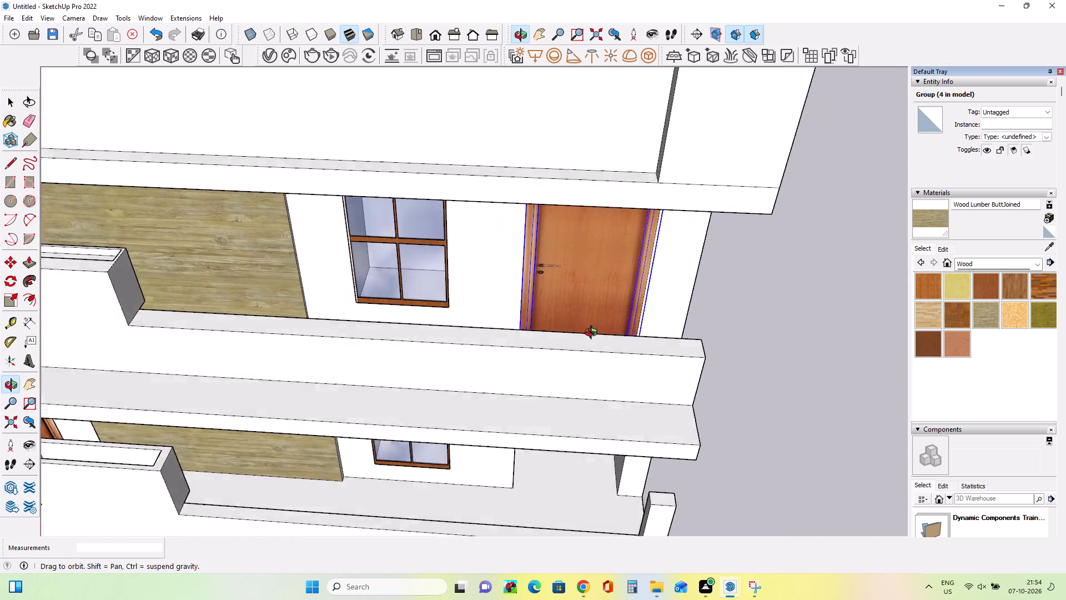
pyautogui.moveTo(594, 334); pyautogui.dragTo(596, 345, button='middle')
pyautogui.click(9, 259)
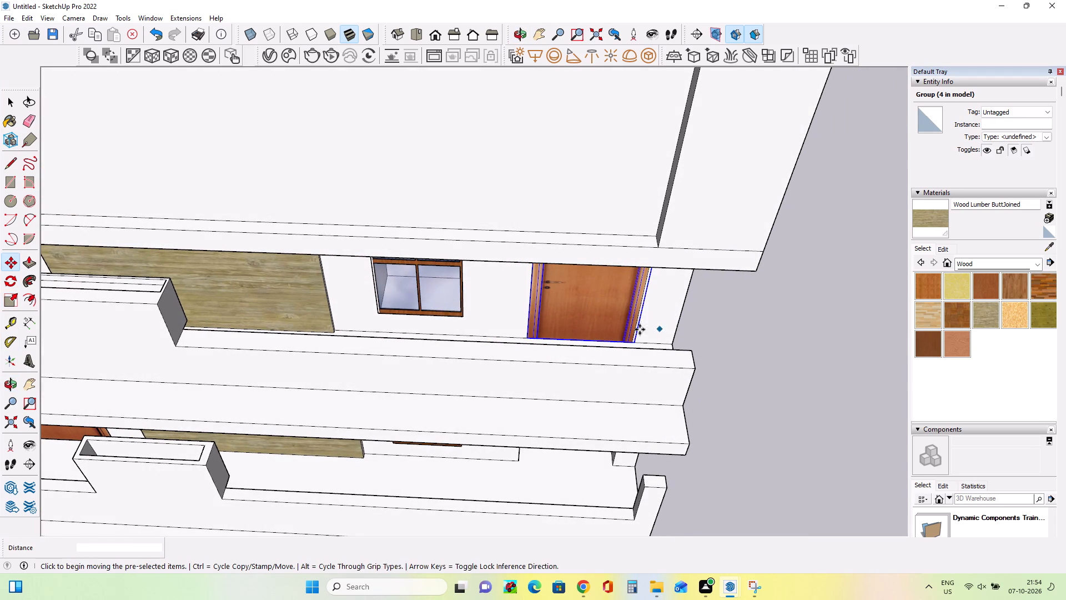
pyautogui.click(637, 343)
pyautogui.moveTo(609, 485); pyautogui.dragTo(608, 337, button='middle')
pyautogui.moveTo(631, 436); pyautogui.dragTo(641, 487, button='middle')
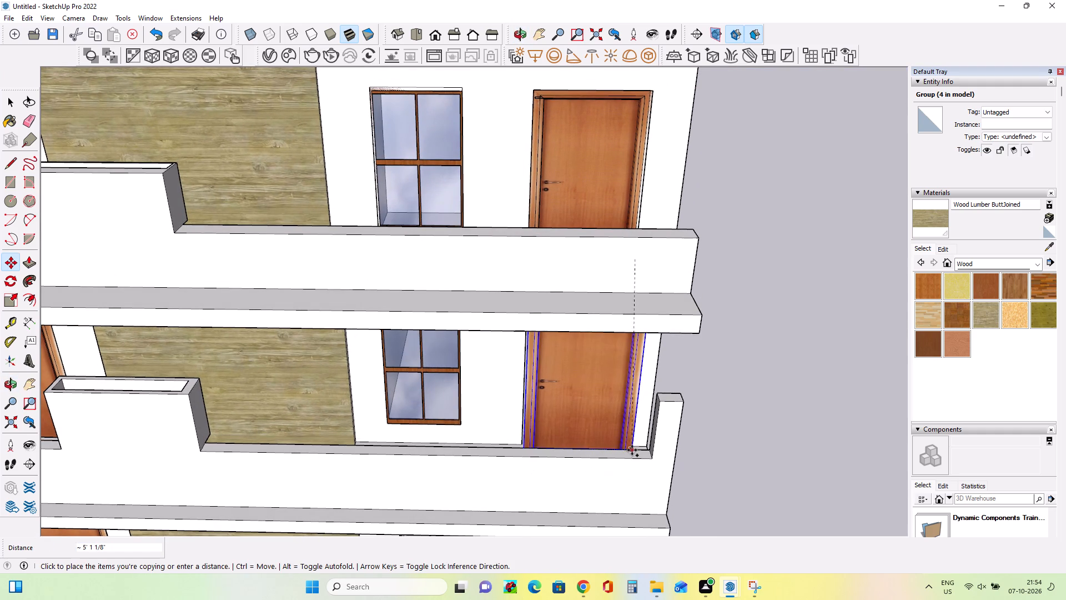
pyautogui.click(620, 441)
# Scale the copied second-floor door to about 1.08 in width from its handle side and about 1.04 in height to fill the opening.
pyautogui.scroll(4, 550, 420)
pyautogui.moveTo(552, 396); pyautogui.dragTo(557, 313, button='middle')
pyautogui.scroll(3, 517, 313)
pyautogui.moveTo(523, 319); pyautogui.dragTo(543, 350, button='middle')
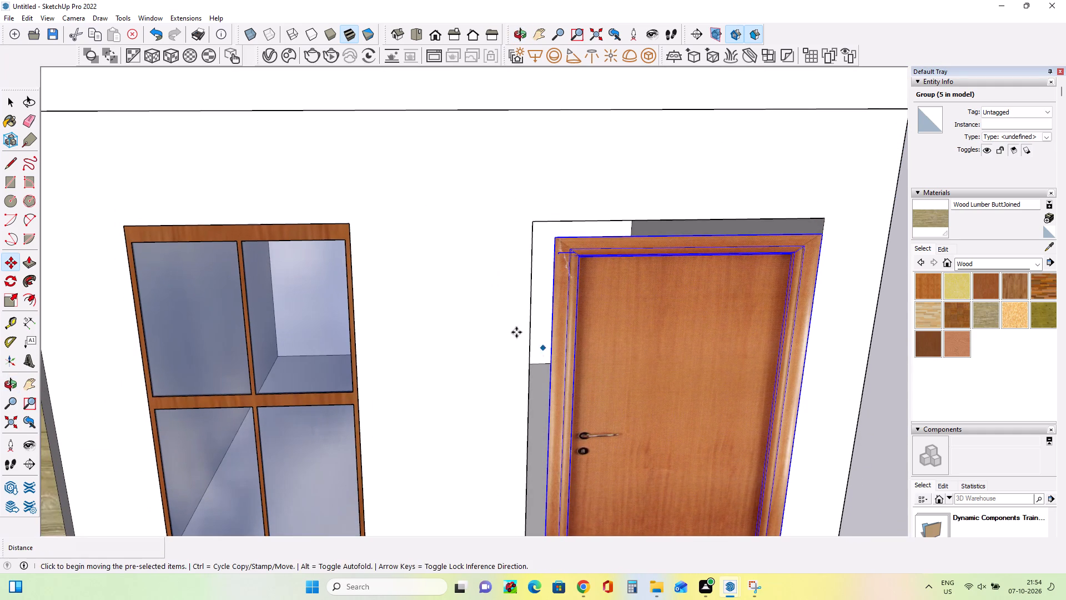
pyautogui.click(13, 293)
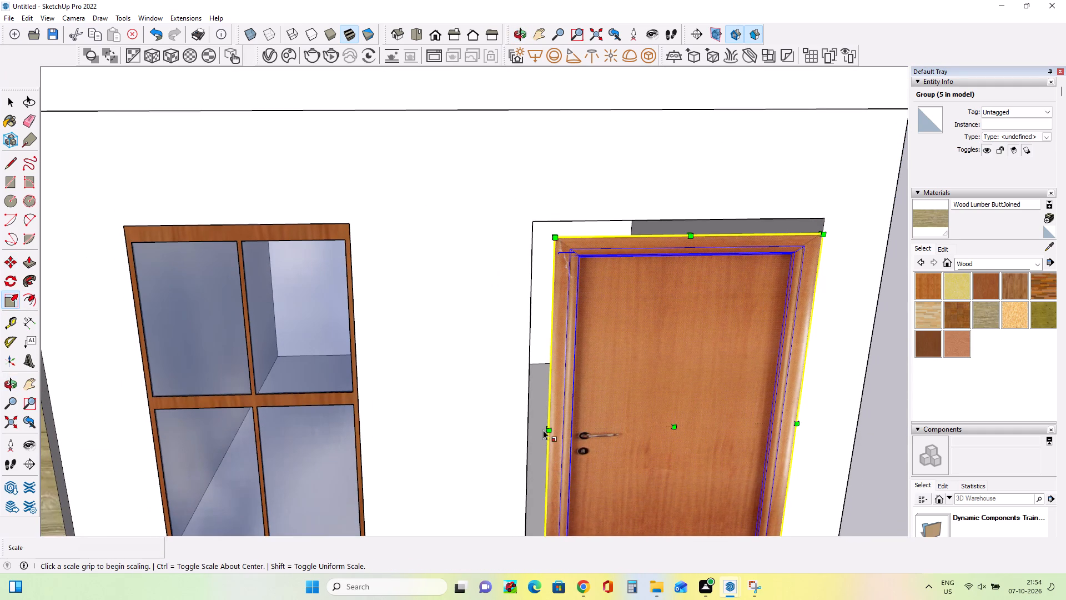
pyautogui.click(545, 428)
pyautogui.click(525, 425)
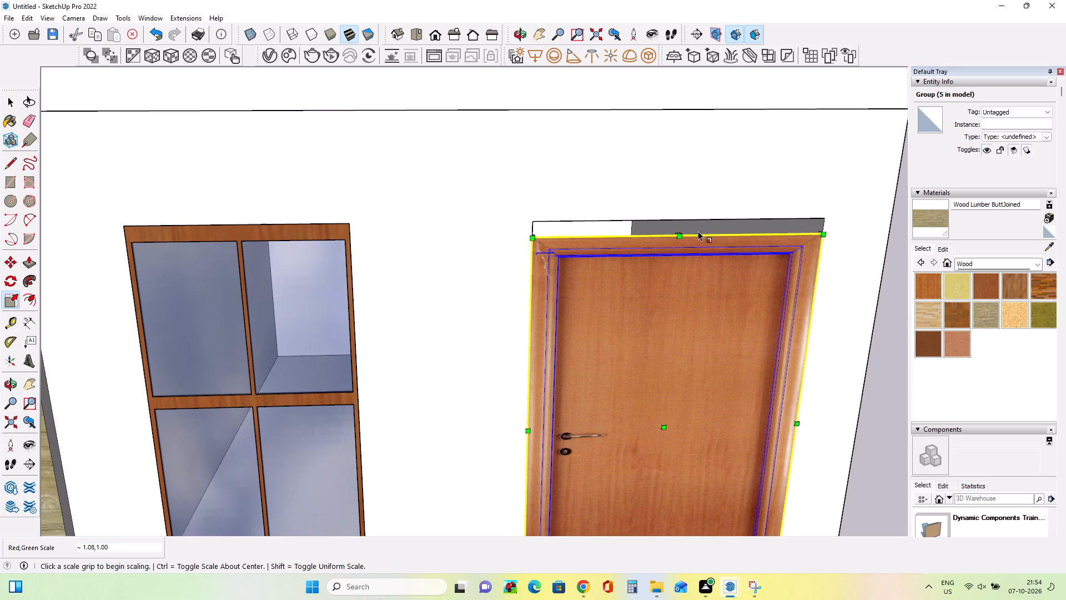
pyautogui.click(680, 231)
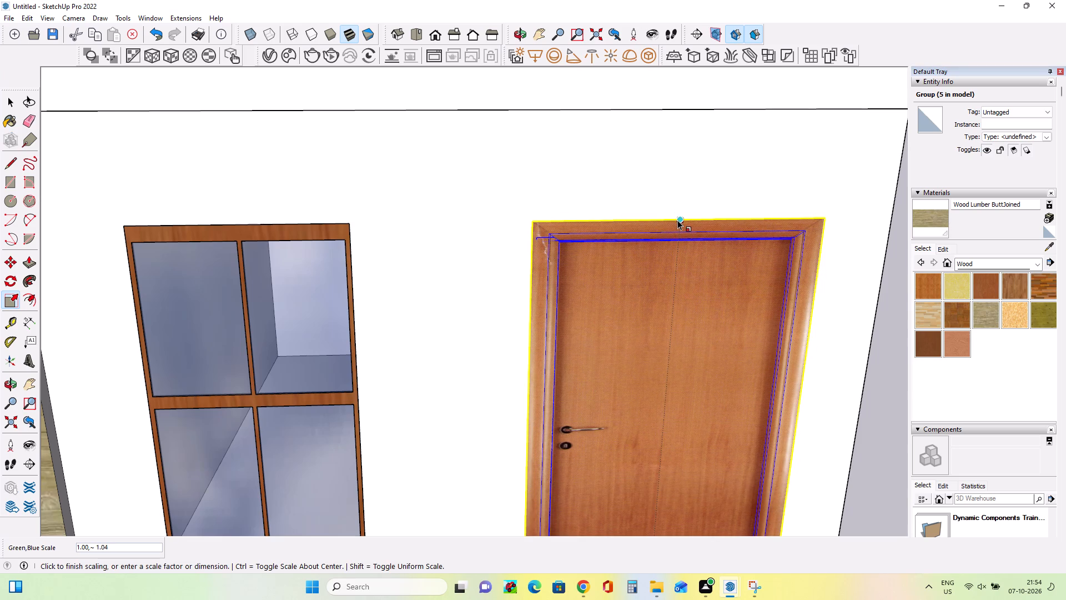
pyautogui.click(677, 220)
# Copy the fitted second-floor door by its top corner about 5' 9" down into the first-floor door opening below it.
pyautogui.scroll(-20, 600, 320)
pyautogui.scroll(-2, 600, 320)
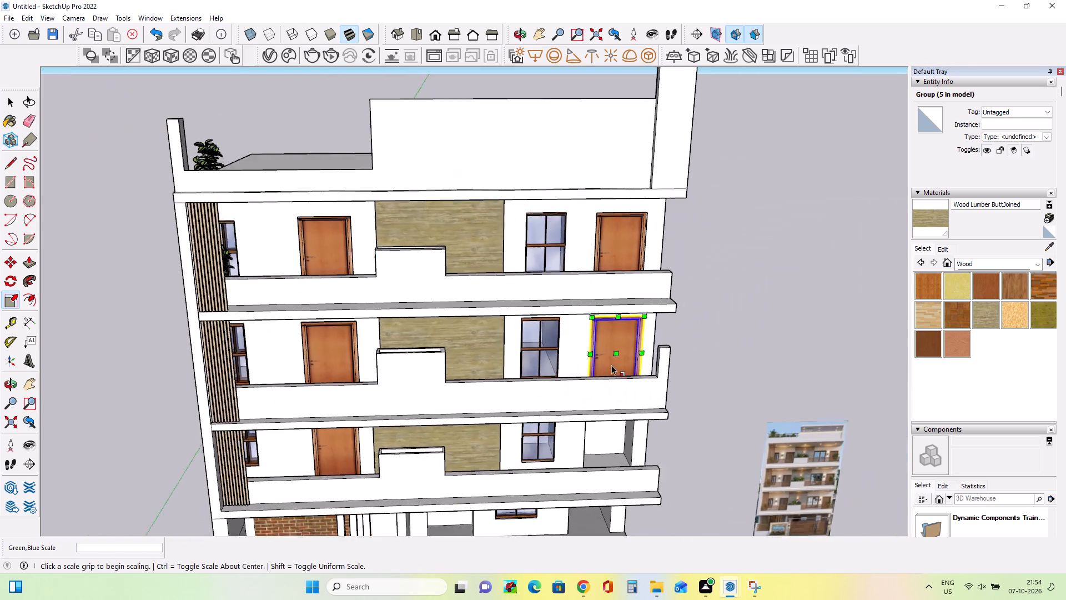
pyautogui.moveTo(658, 460); pyautogui.dragTo(627, 407, button='middle')
pyautogui.scroll(3, 623, 355)
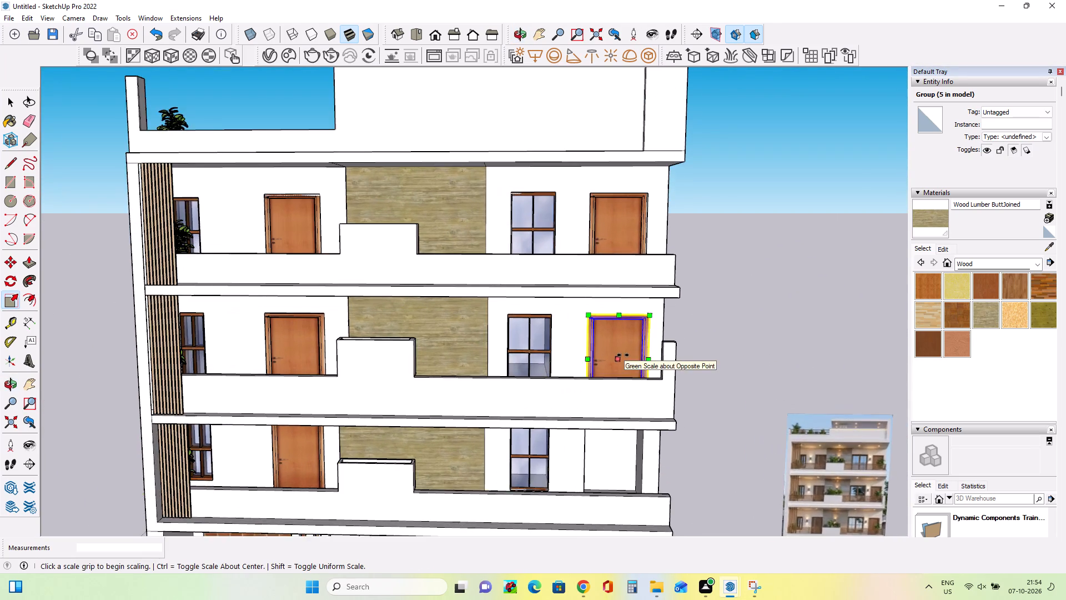
pyautogui.click(11, 264)
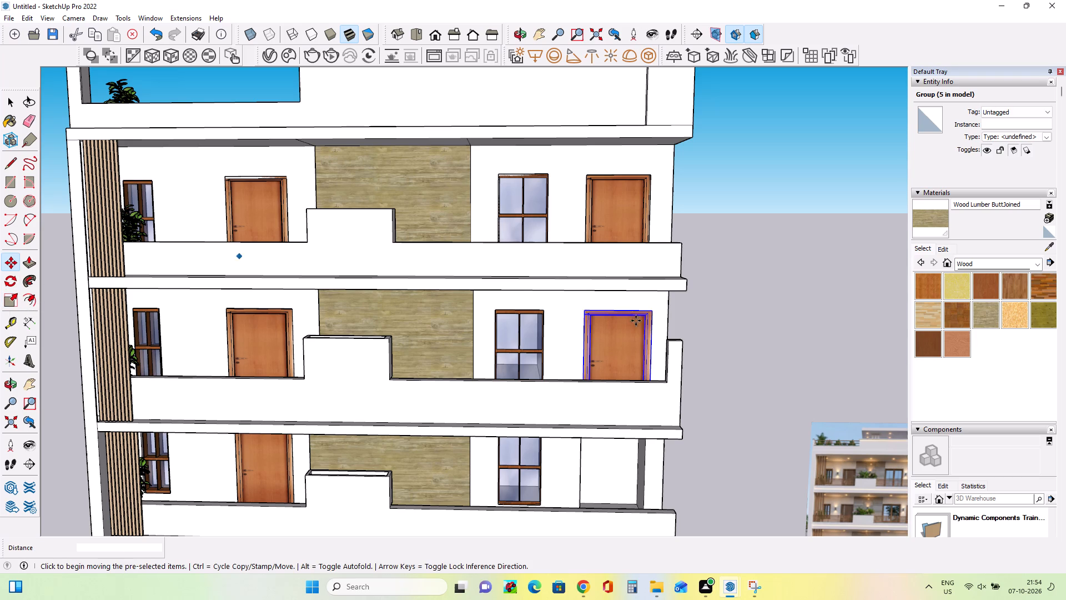
pyautogui.click(651, 313)
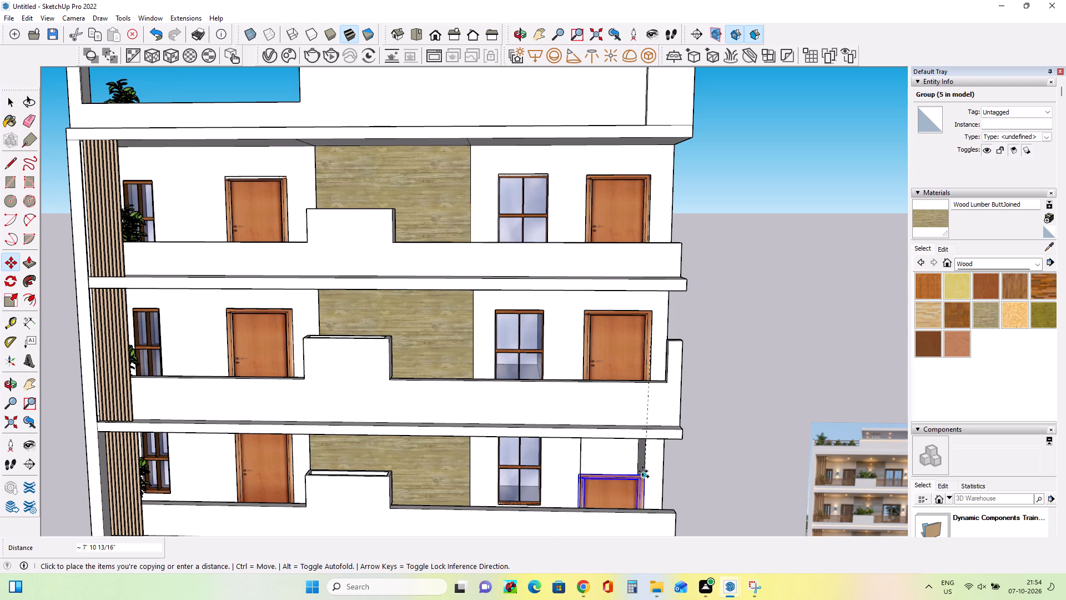
pyautogui.moveTo(641, 447); pyautogui.dragTo(642, 383, button='middle')
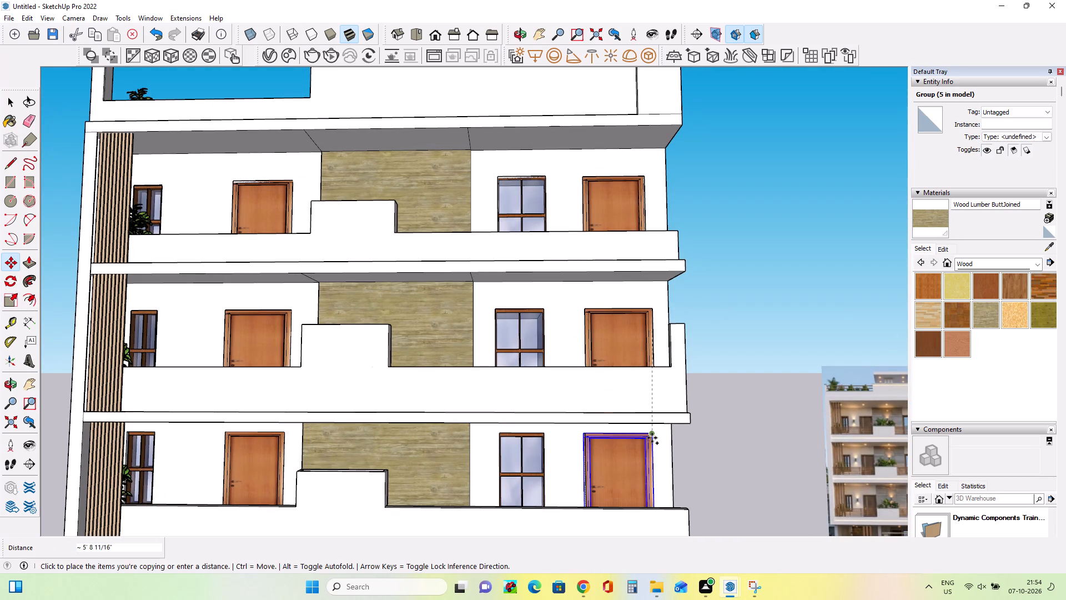
pyautogui.click(652, 436)
# Examine the new first-floor door's fit in its opening and the doors across the whole facade.
pyautogui.moveTo(628, 492); pyautogui.dragTo(500, 589, button='middle')
pyautogui.scroll(3, 596, 529)
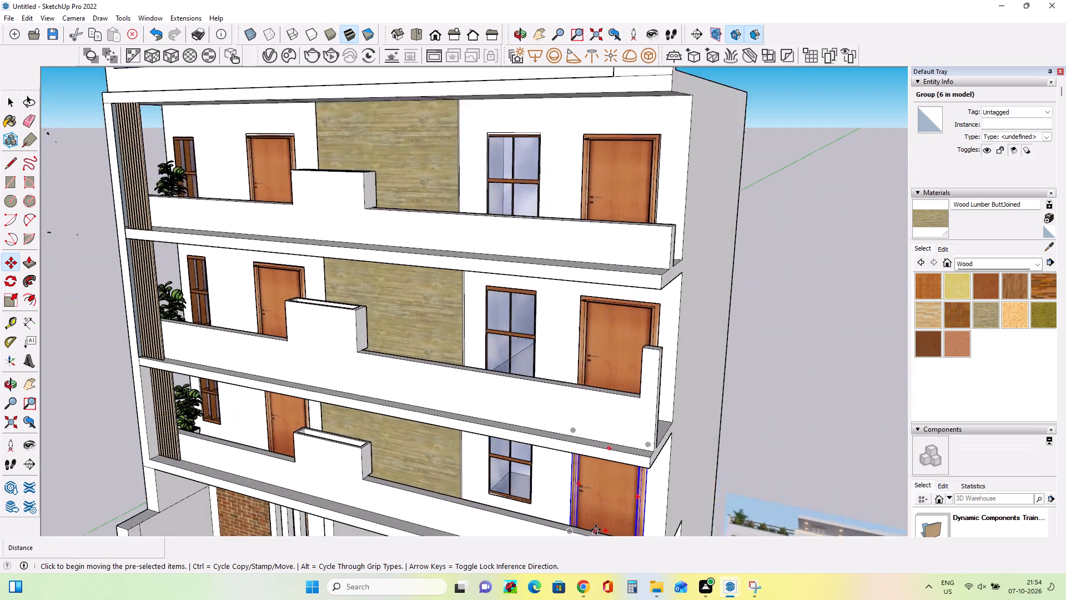
pyautogui.scroll(2, 596, 529)
pyautogui.click(24, 388)
pyautogui.moveTo(474, 424); pyautogui.dragTo(483, 311)
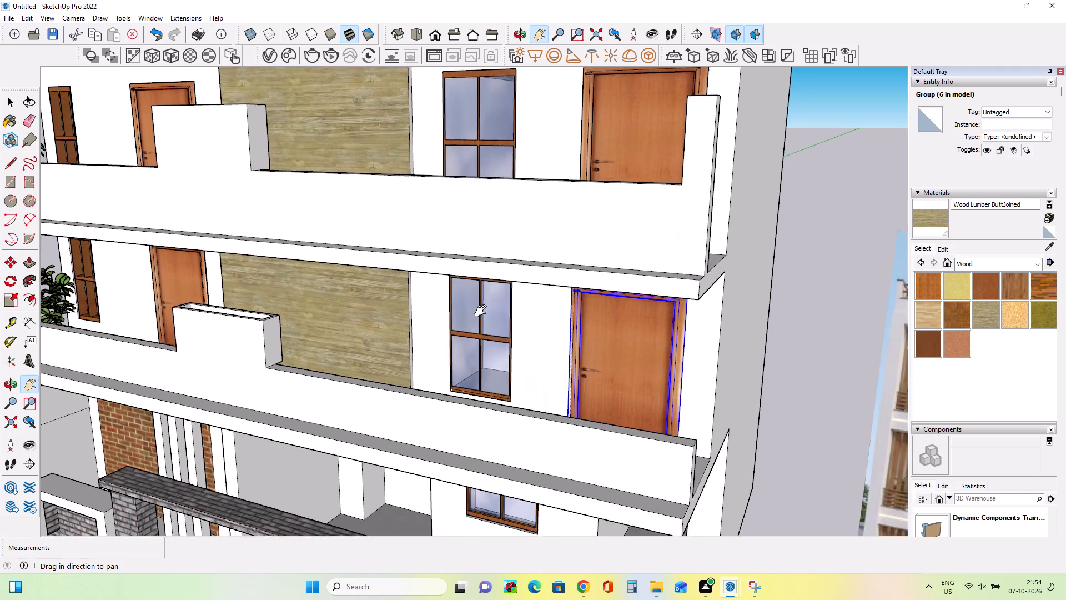
pyautogui.moveTo(483, 311); pyautogui.dragTo(483, 309)
pyautogui.moveTo(621, 385); pyautogui.dragTo(658, 491, button='middle')
pyautogui.scroll(4, 654, 451)
pyautogui.moveTo(639, 456); pyautogui.dragTo(646, 448, button='middle')
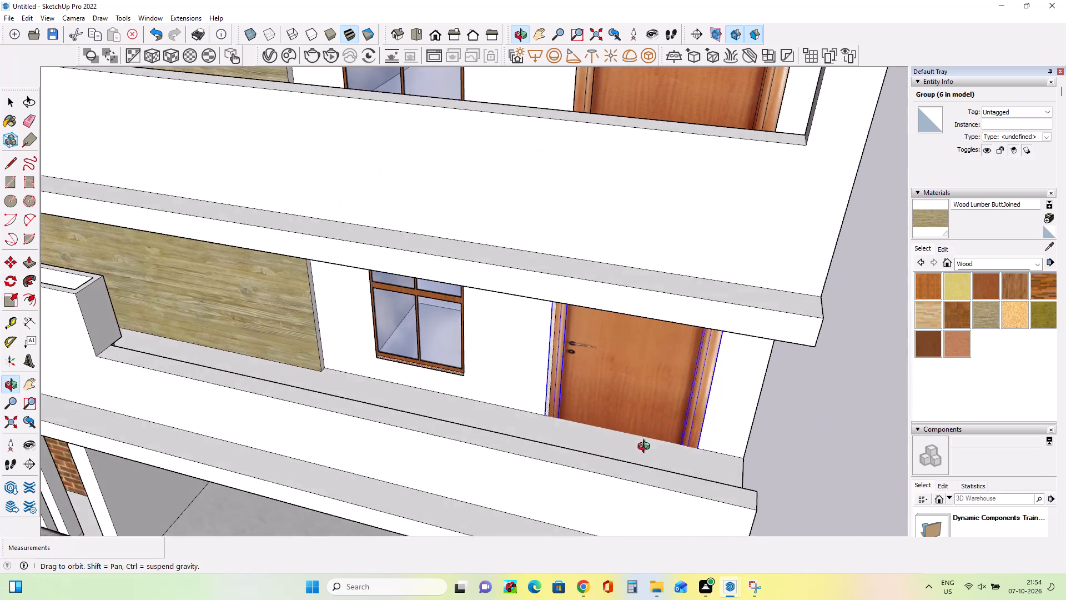
pyautogui.moveTo(646, 448); pyautogui.dragTo(701, 423, button='middle')
pyautogui.scroll(-8, 695, 396)
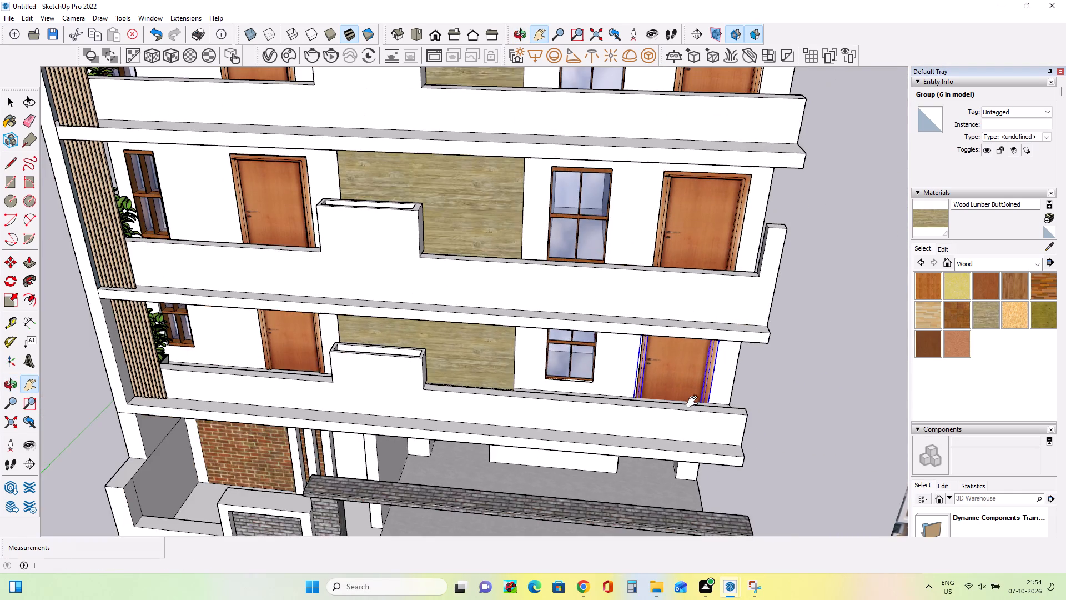
pyautogui.moveTo(694, 417); pyautogui.dragTo(671, 342, button='middle')
pyautogui.scroll(-2, 671, 341)
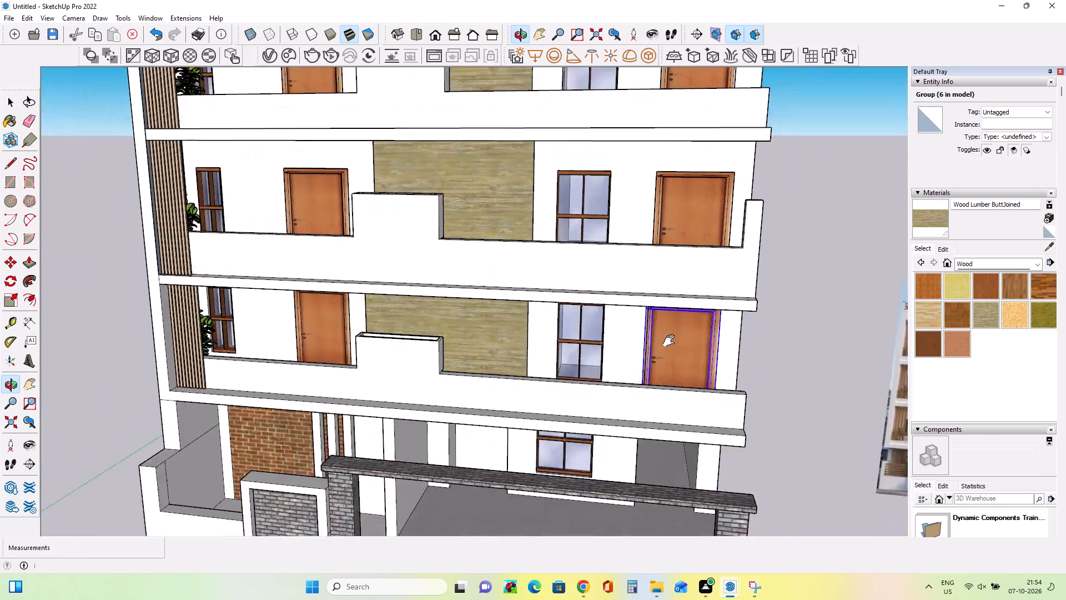
pyautogui.scroll(-6, 671, 341)
pyautogui.scroll(-1, 673, 448)
pyautogui.moveTo(673, 448); pyautogui.dragTo(715, 408, button='middle')
pyautogui.scroll(-2, 701, 398)
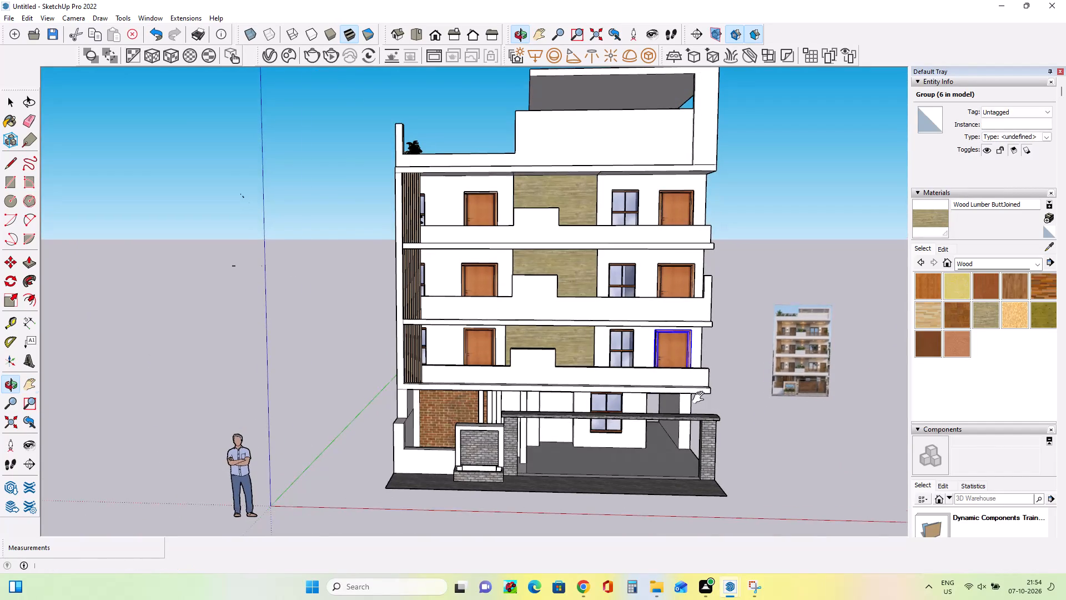
# Move the first-floor door on the facade's far side by its top corner about 11' 8" into the ground-floor door opening beside the window.
pyautogui.scroll(-2, 701, 398)
pyautogui.moveTo(700, 431); pyautogui.dragTo(709, 454, button='middle')
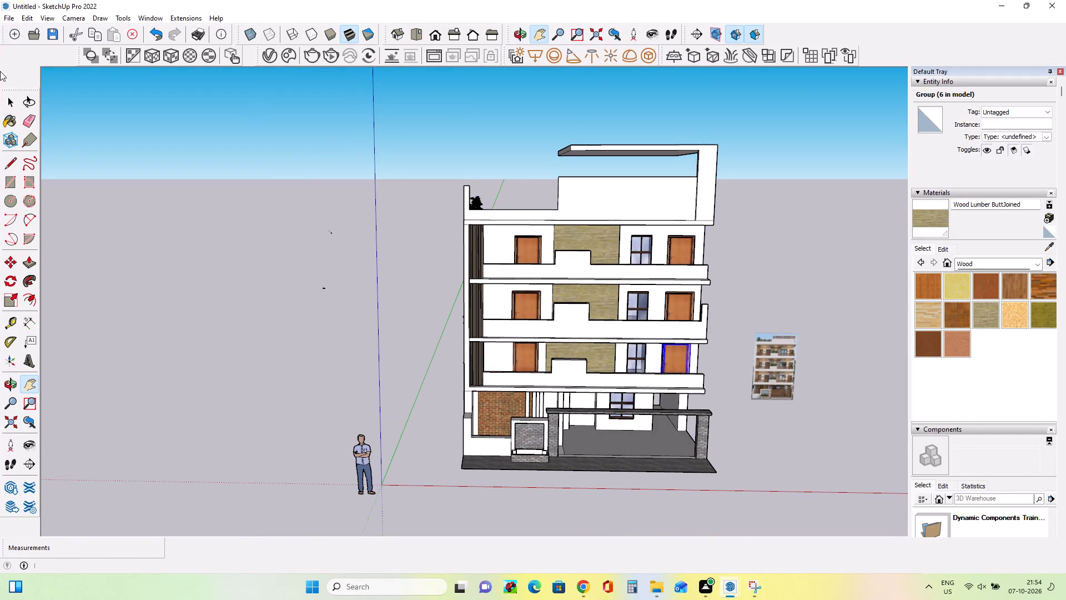
pyautogui.click(8, 106)
pyautogui.click(255, 239)
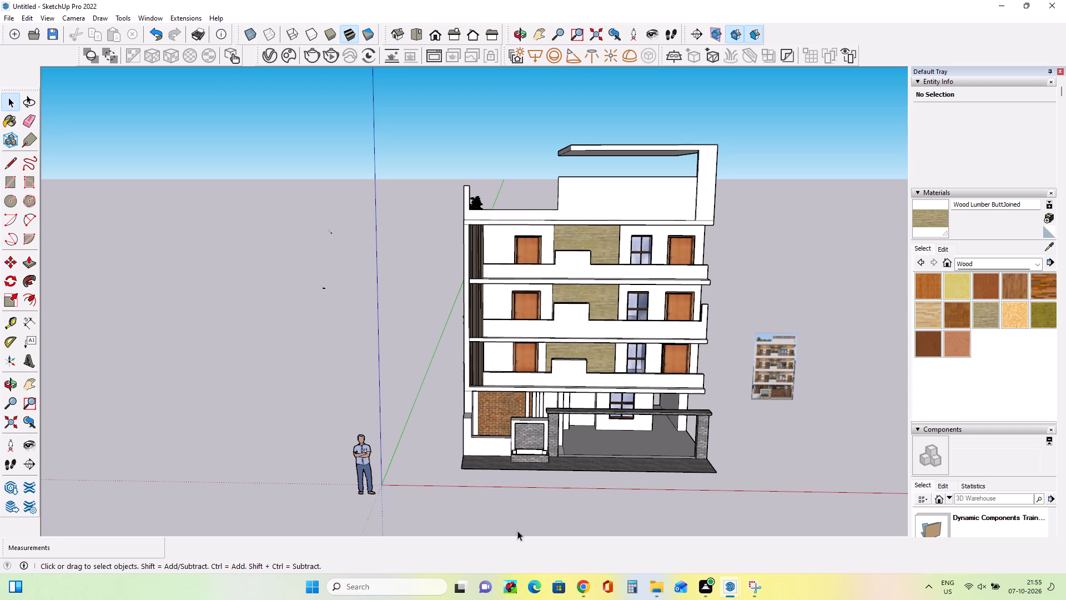
pyautogui.scroll(2, 625, 441)
pyautogui.moveTo(625, 441); pyautogui.dragTo(625, 403, button='middle')
pyautogui.scroll(4, 651, 360)
pyautogui.click(699, 333)
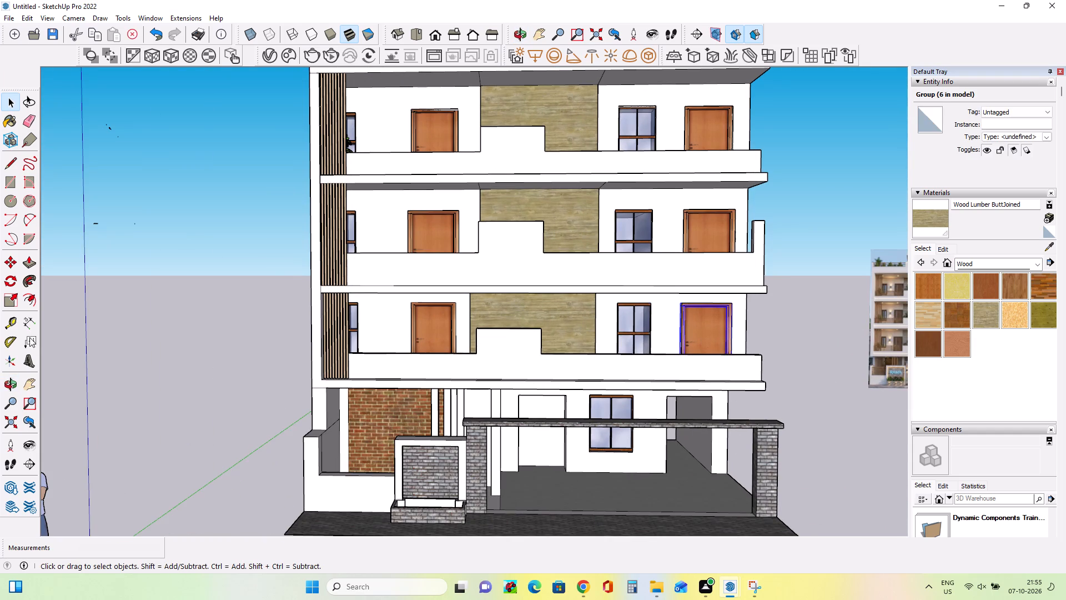
pyautogui.click(15, 258)
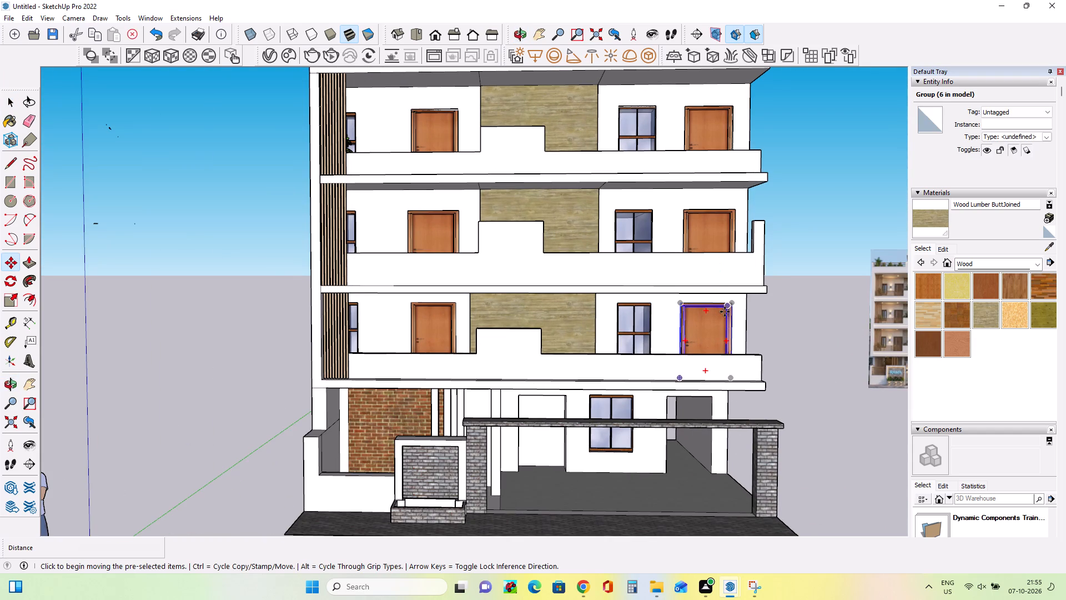
pyautogui.click(731, 307)
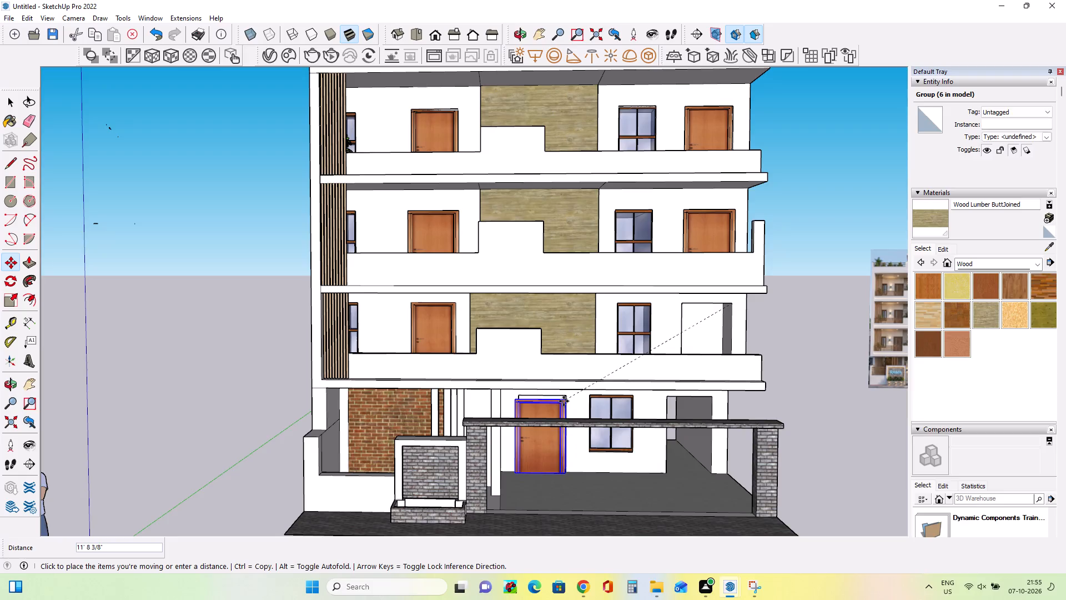
pyautogui.click(564, 397)
# Realign the ground-floor door by its bottom handle-side corner to the matching bottom corner of its opening.
pyautogui.scroll(7, 537, 476)
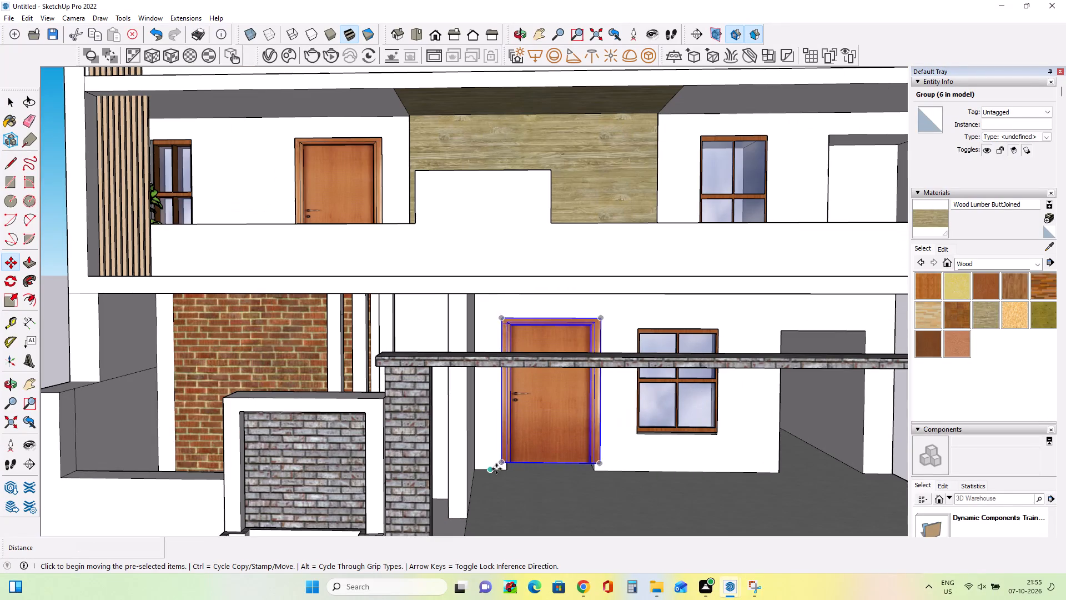
pyautogui.click(501, 462)
pyautogui.click(508, 468)
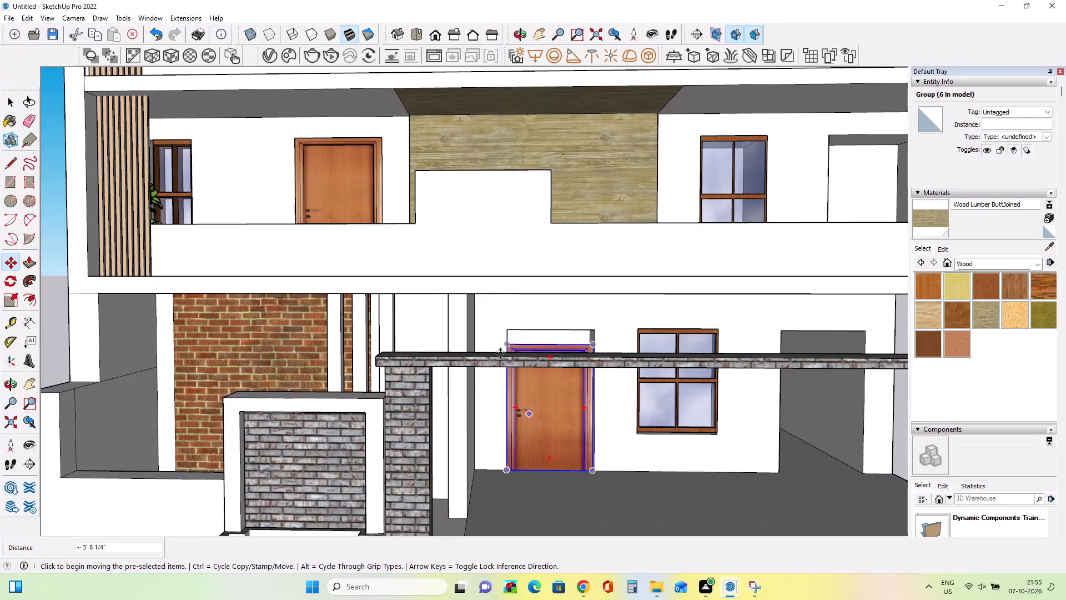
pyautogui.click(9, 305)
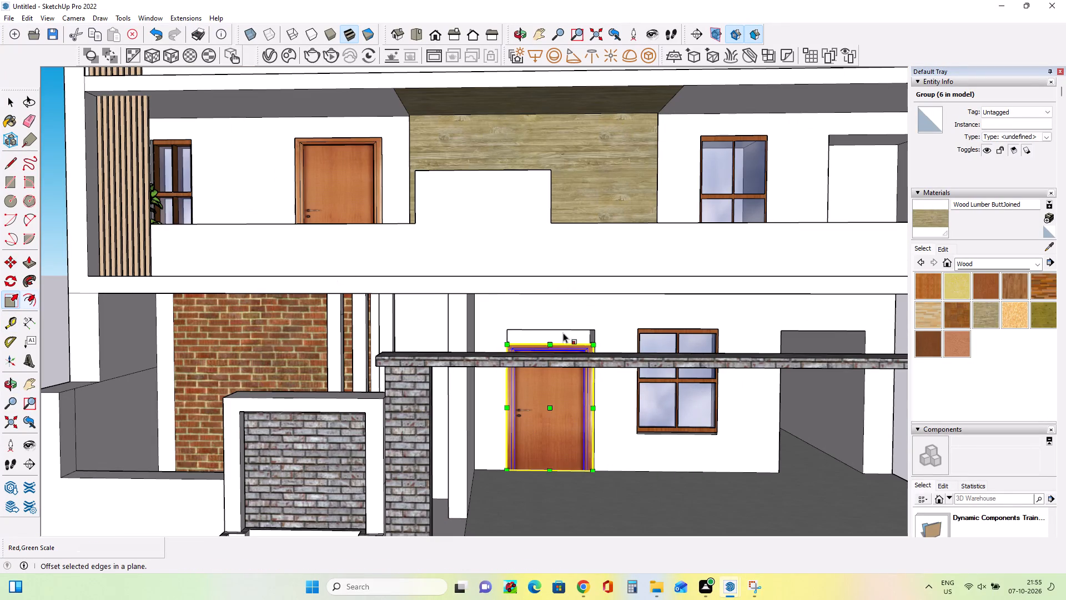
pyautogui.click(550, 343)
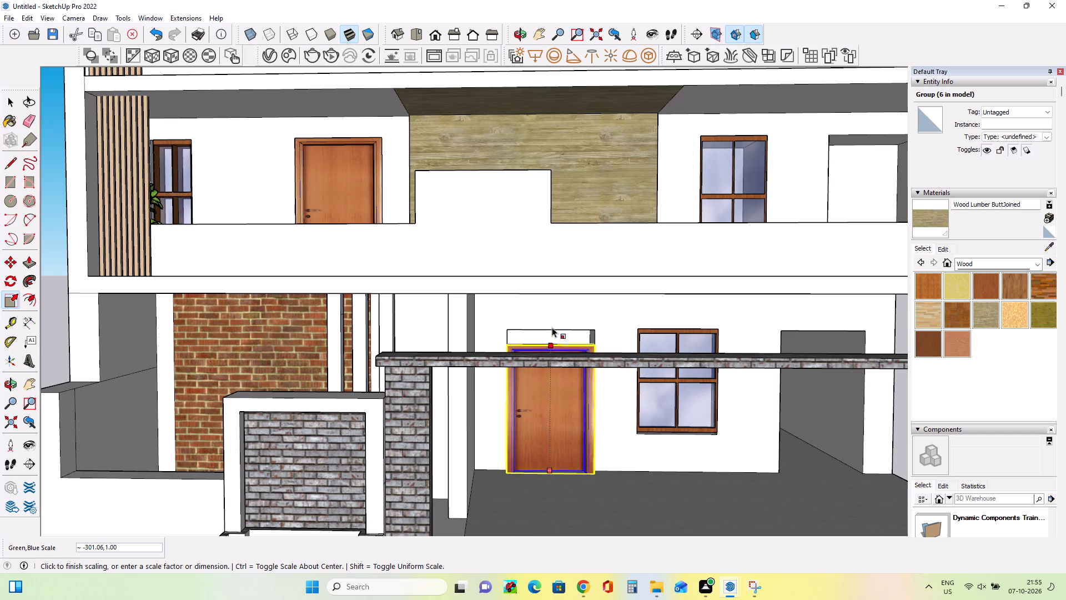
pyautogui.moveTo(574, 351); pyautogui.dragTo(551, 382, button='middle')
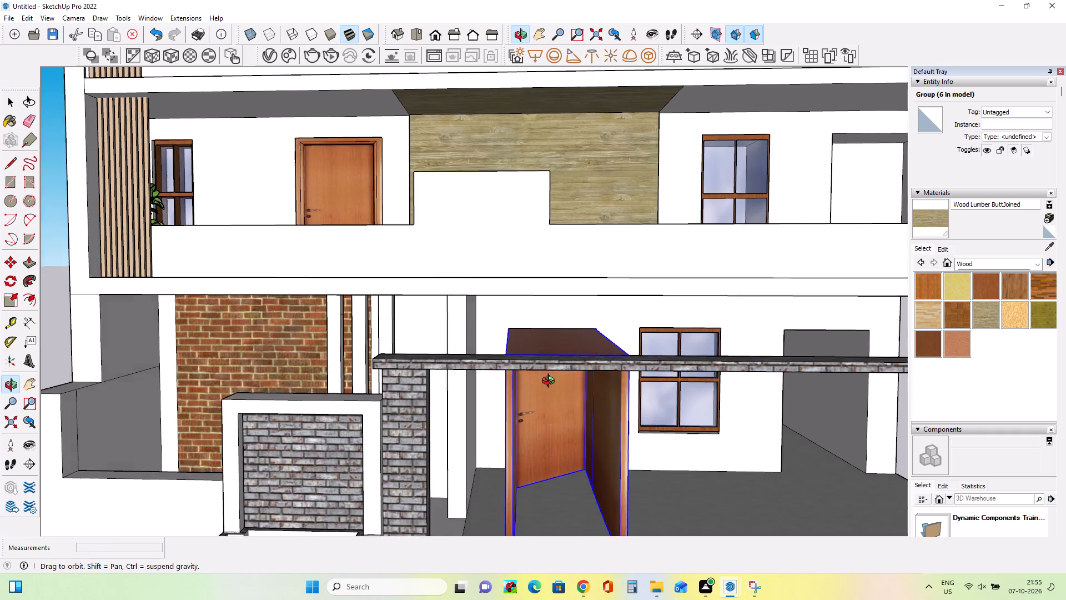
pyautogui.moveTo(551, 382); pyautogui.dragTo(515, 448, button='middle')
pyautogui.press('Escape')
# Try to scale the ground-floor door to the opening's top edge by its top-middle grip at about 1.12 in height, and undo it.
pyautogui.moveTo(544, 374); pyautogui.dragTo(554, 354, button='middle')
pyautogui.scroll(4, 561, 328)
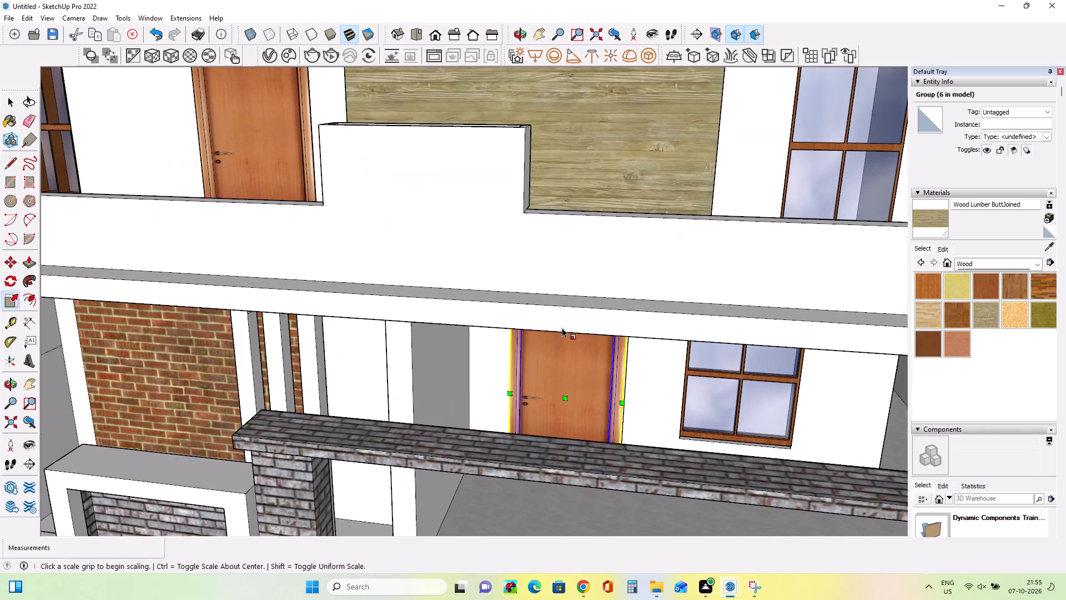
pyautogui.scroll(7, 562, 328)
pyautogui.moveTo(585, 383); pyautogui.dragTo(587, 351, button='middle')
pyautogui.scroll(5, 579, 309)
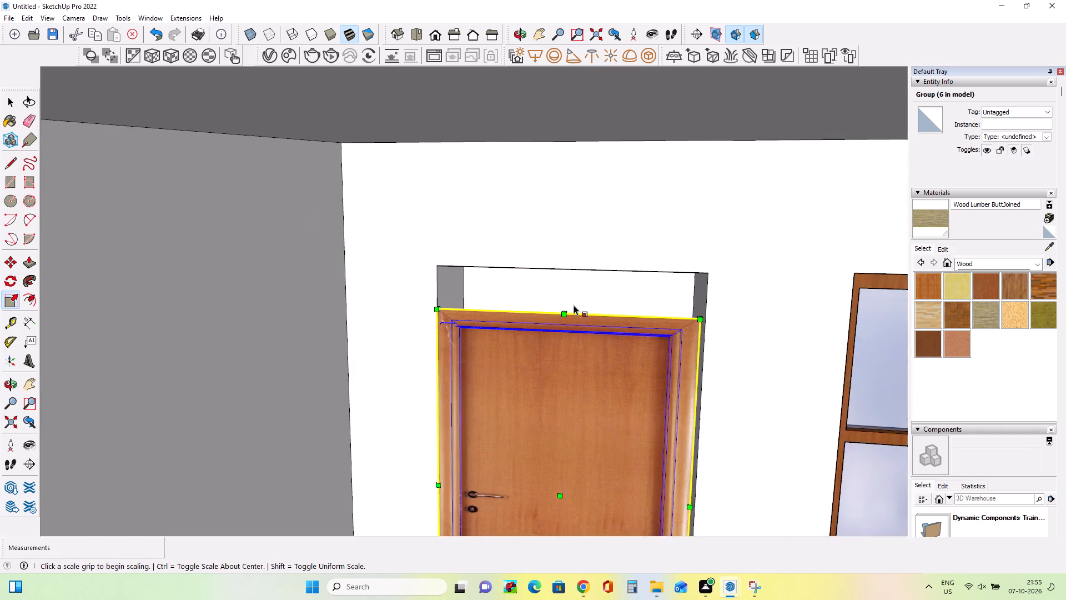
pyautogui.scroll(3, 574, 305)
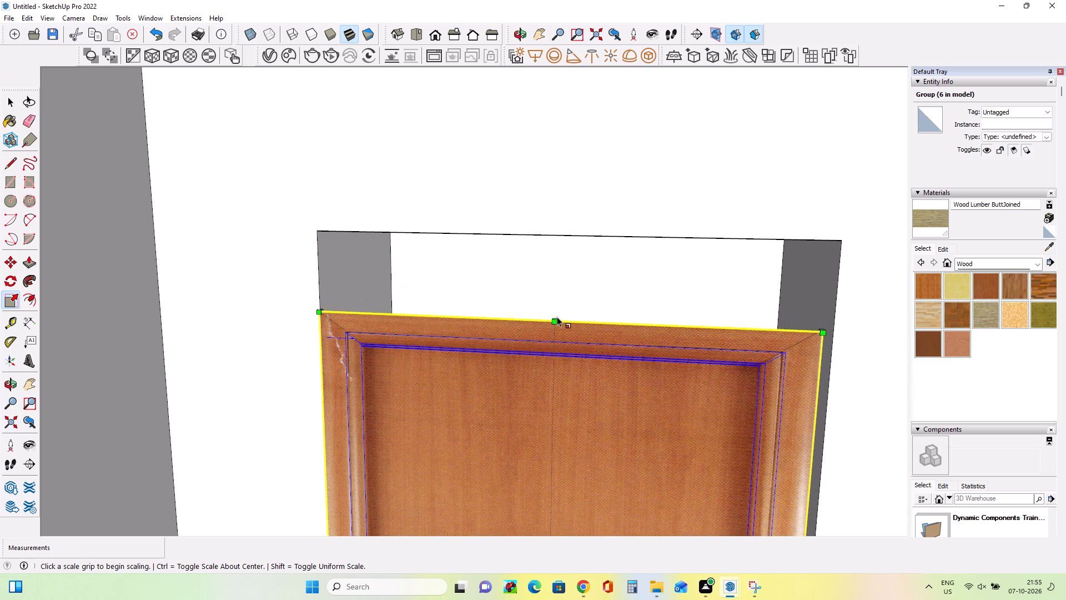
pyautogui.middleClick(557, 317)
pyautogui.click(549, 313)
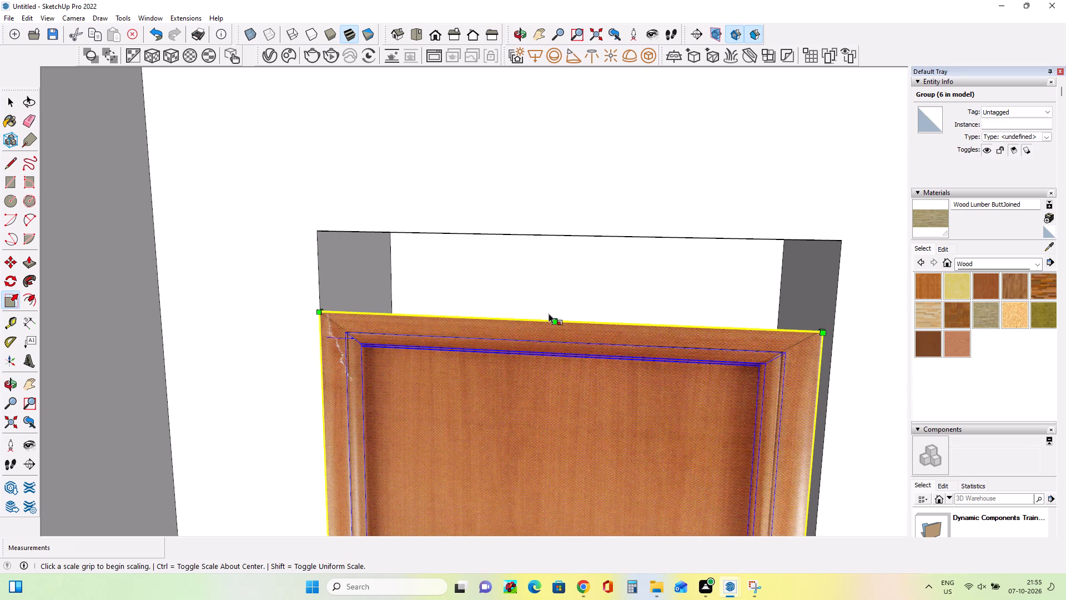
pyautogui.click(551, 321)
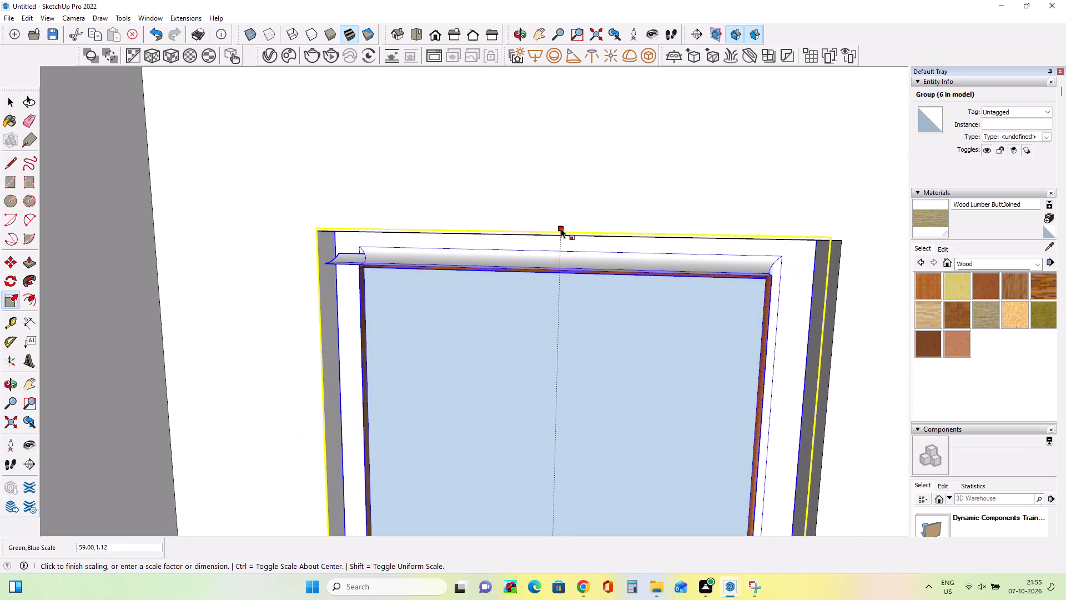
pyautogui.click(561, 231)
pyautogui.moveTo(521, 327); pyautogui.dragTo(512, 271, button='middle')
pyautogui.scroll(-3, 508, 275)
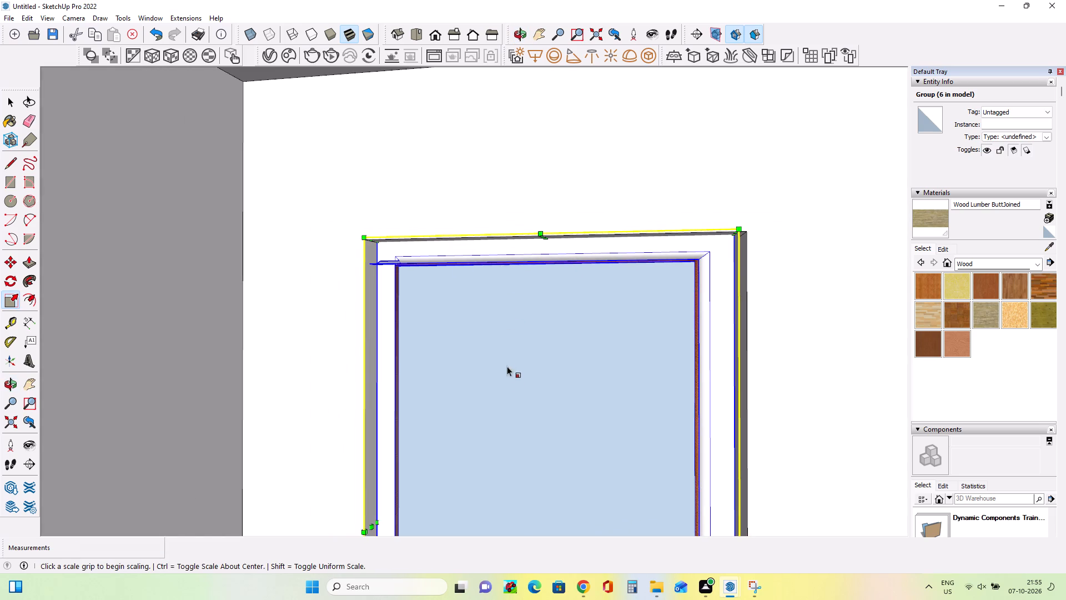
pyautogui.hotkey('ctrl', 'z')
# Scale only the height of the ground-floor door to about 1.12 so it reaches the opening's top edge.
pyautogui.moveTo(615, 349); pyautogui.dragTo(469, 471, button='middle')
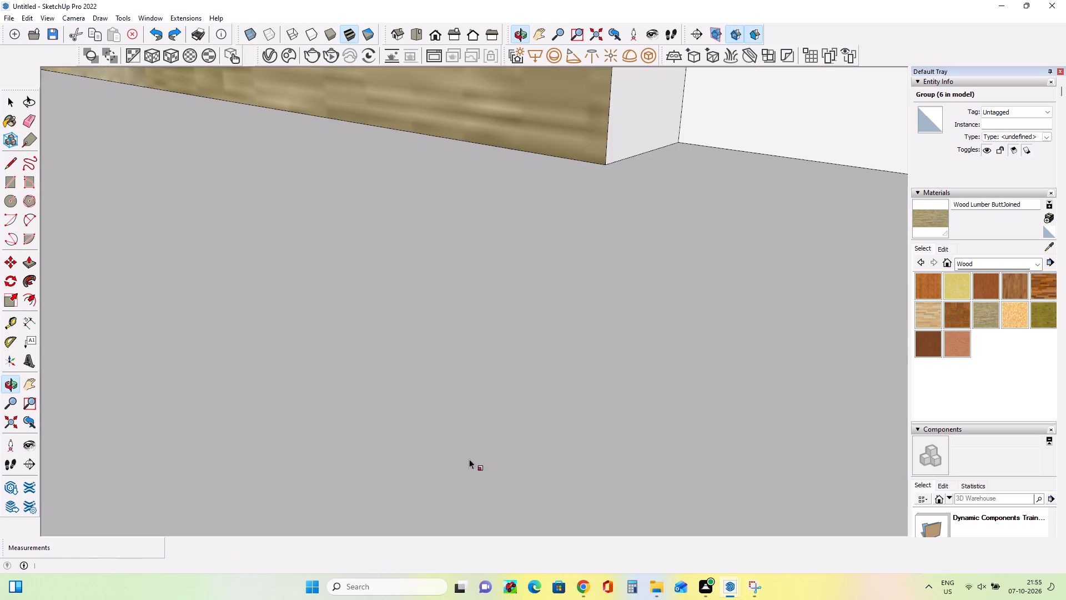
pyautogui.moveTo(500, 410); pyautogui.dragTo(590, 343, button='middle')
pyautogui.scroll(-7, 589, 406)
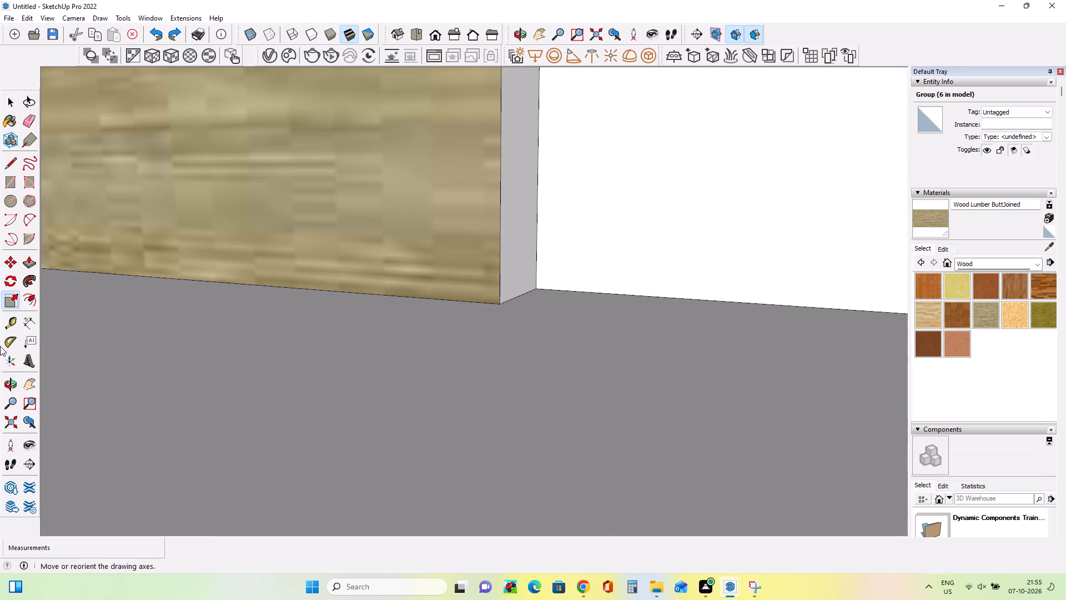
pyautogui.click(29, 385)
pyautogui.moveTo(521, 453); pyautogui.dragTo(648, 77)
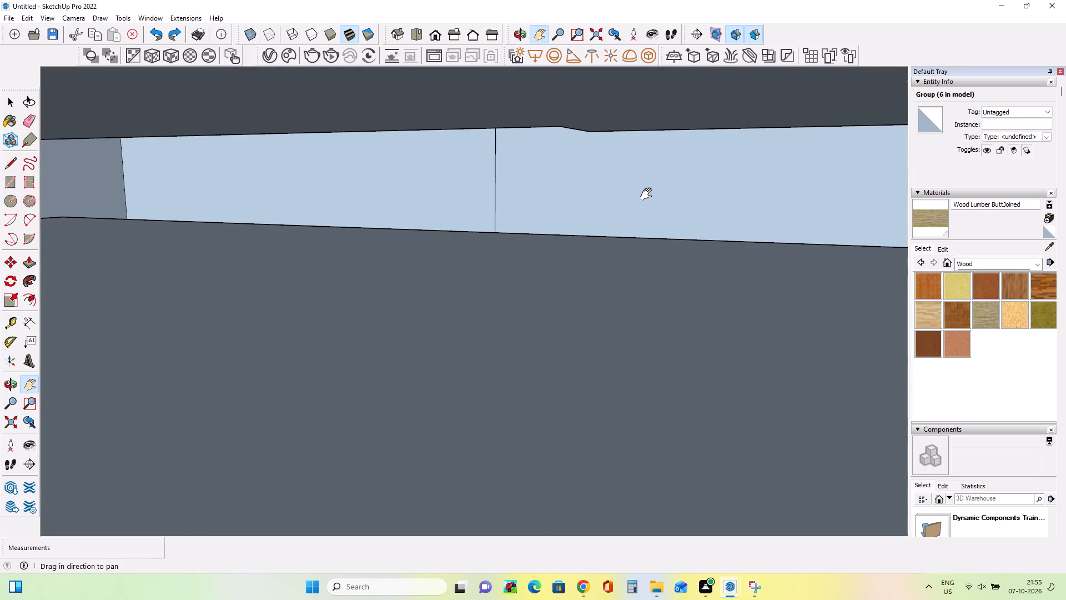
pyautogui.moveTo(527, 424); pyautogui.dragTo(524, 401, button='middle')
pyautogui.moveTo(533, 349); pyautogui.dragTo(587, 233)
pyautogui.moveTo(559, 483); pyautogui.dragTo(556, 165)
pyautogui.moveTo(522, 403); pyautogui.dragTo(520, 366)
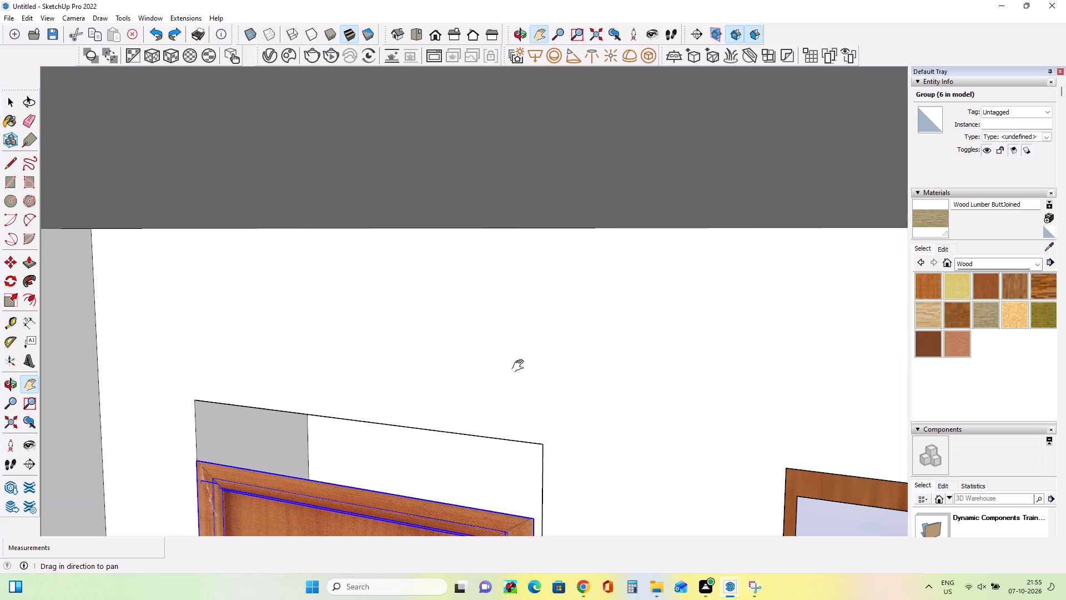
pyautogui.moveTo(520, 366); pyautogui.dragTo(521, 353)
pyautogui.scroll(7, 409, 441)
pyautogui.moveTo(492, 487); pyautogui.dragTo(415, 519, button='middle')
pyautogui.click(12, 299)
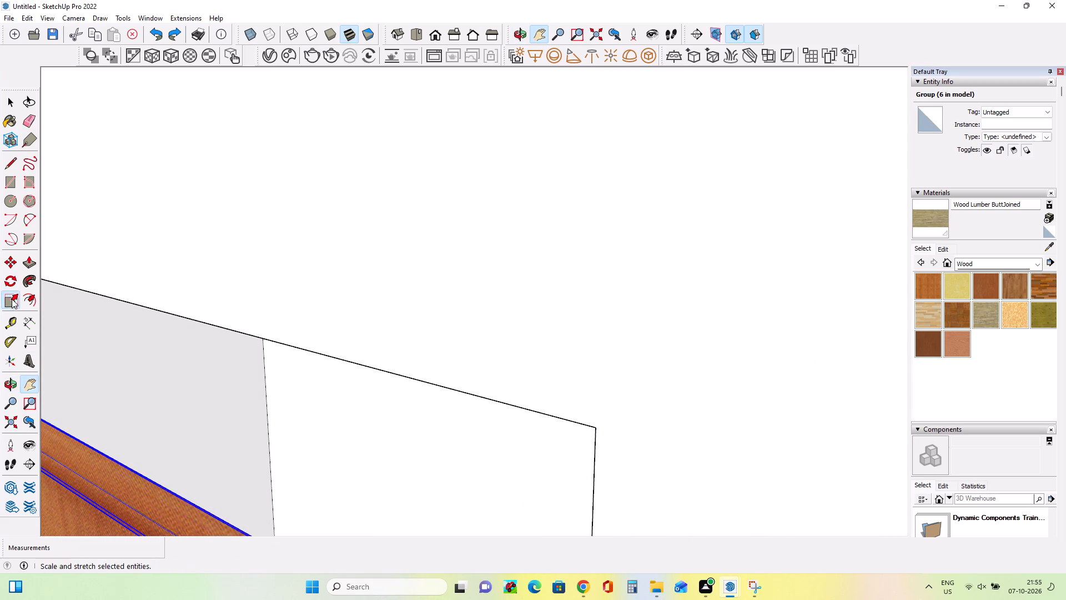
pyautogui.scroll(11, 129, 452)
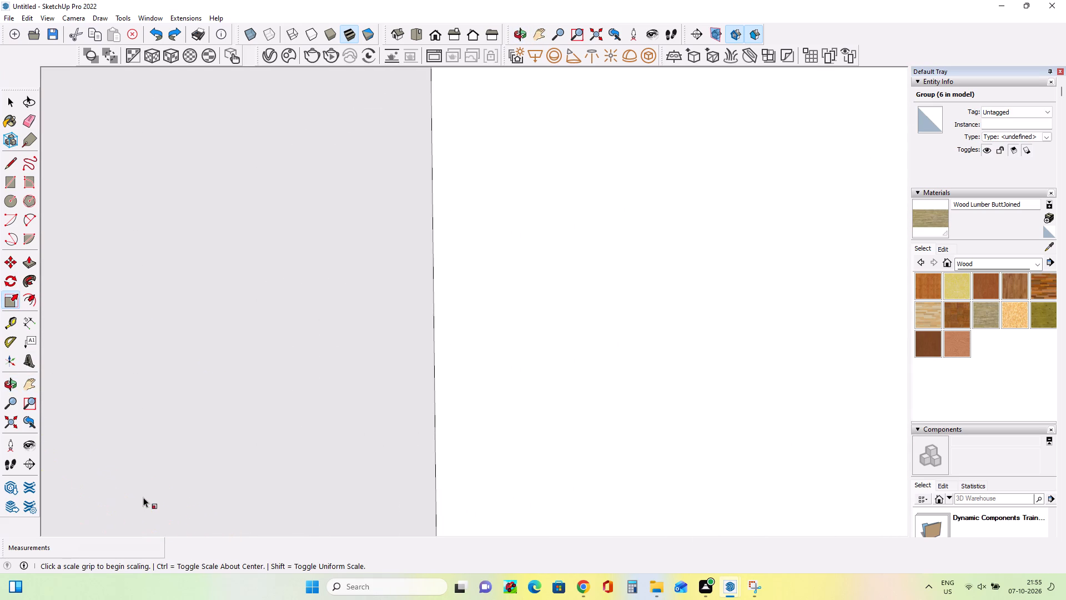
pyautogui.scroll(-4, 148, 492)
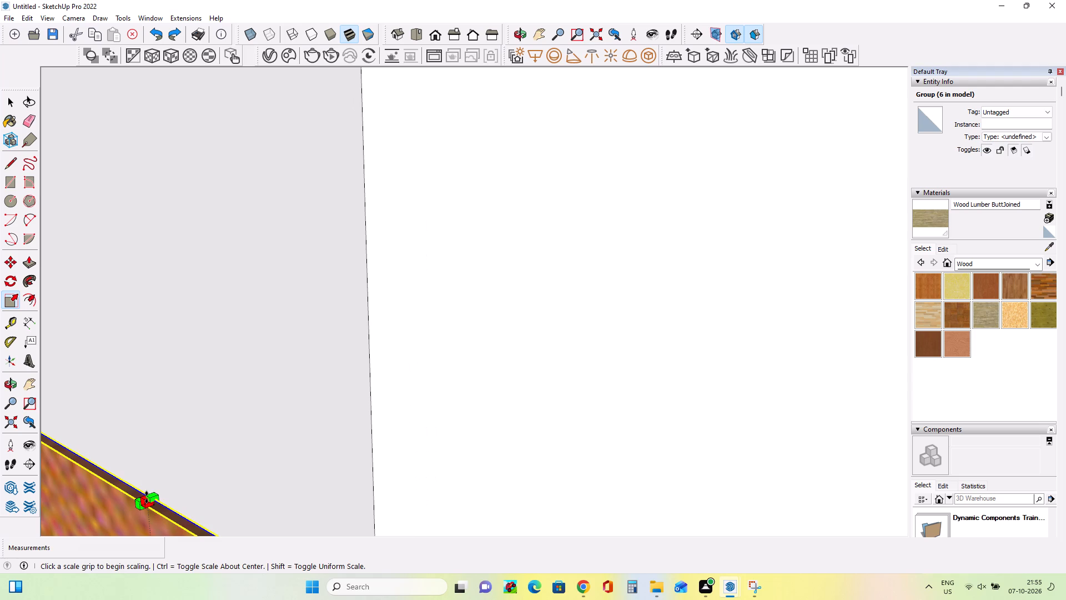
pyautogui.click(147, 497)
pyautogui.scroll(-7, 217, 318)
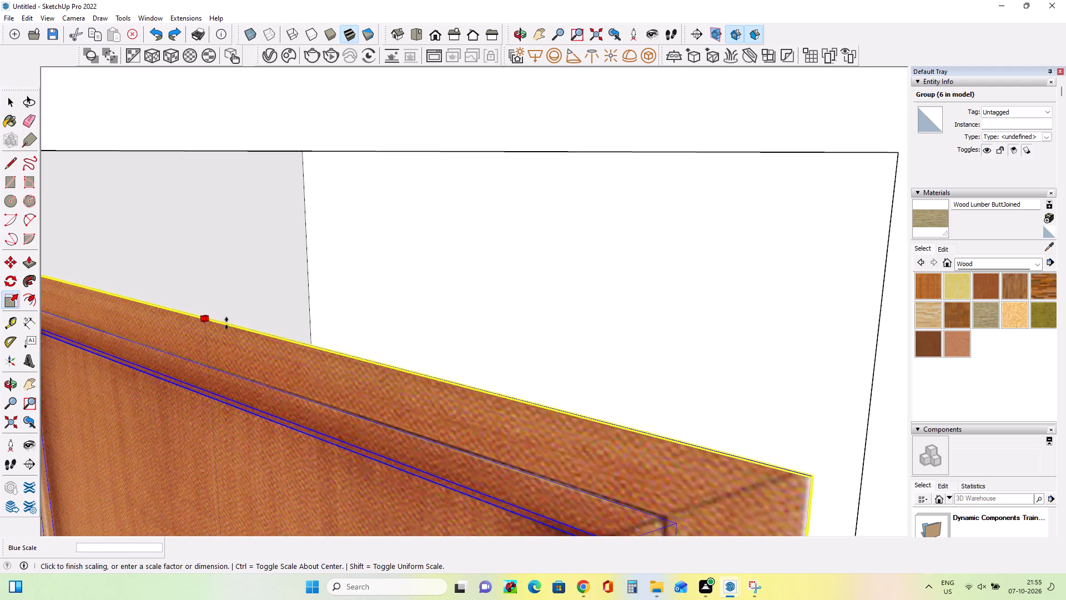
pyautogui.scroll(-4, 227, 323)
pyautogui.click(253, 193)
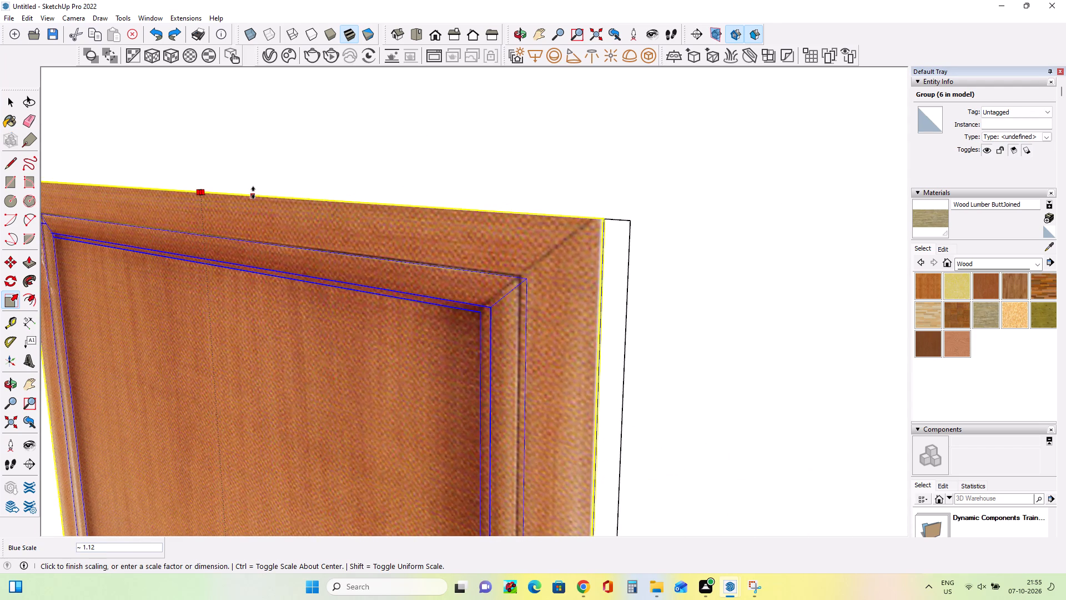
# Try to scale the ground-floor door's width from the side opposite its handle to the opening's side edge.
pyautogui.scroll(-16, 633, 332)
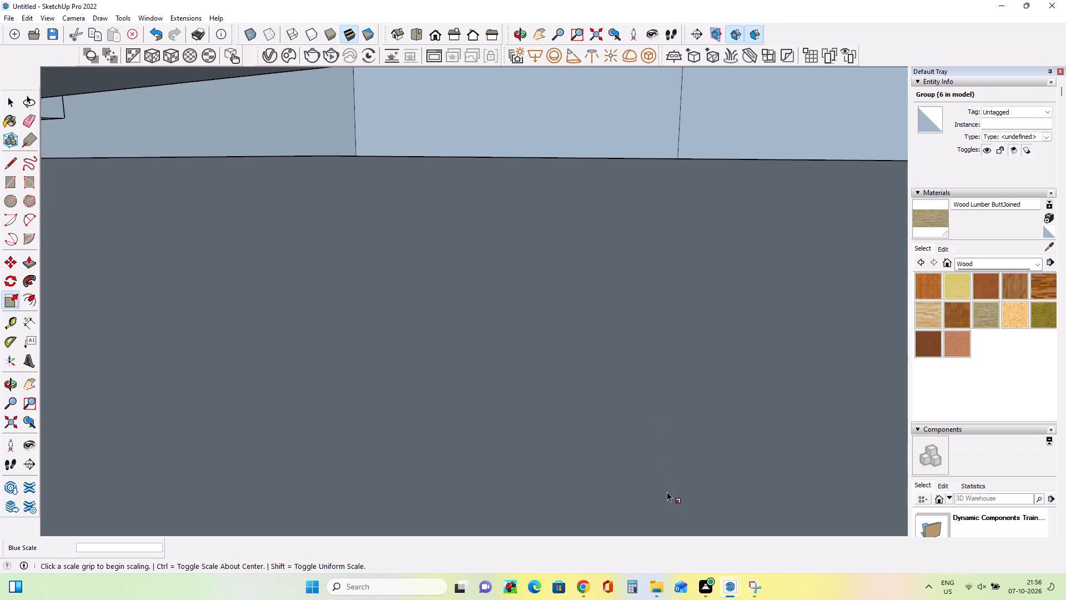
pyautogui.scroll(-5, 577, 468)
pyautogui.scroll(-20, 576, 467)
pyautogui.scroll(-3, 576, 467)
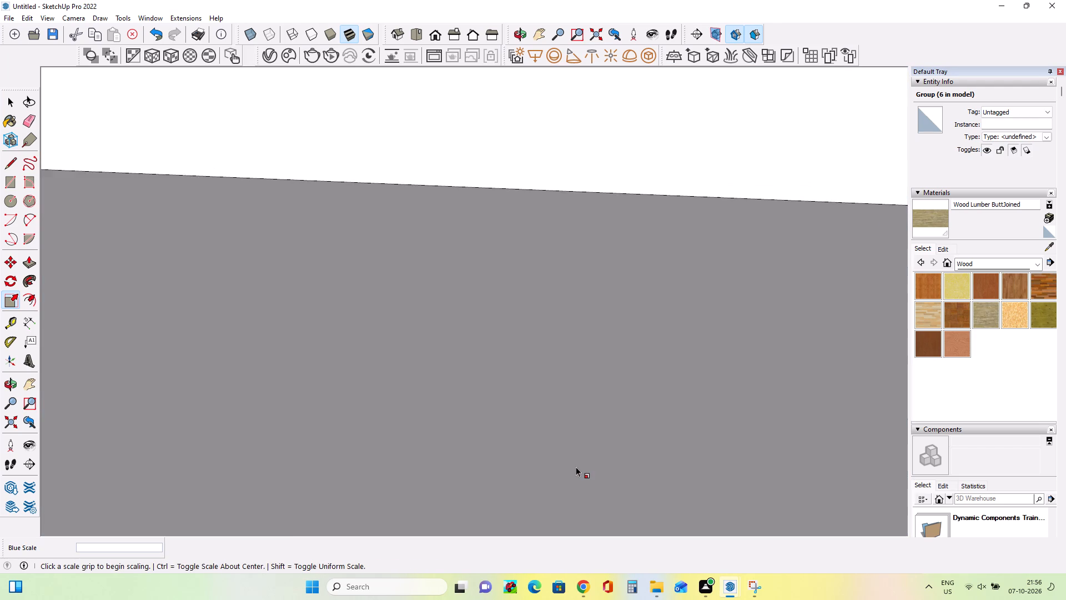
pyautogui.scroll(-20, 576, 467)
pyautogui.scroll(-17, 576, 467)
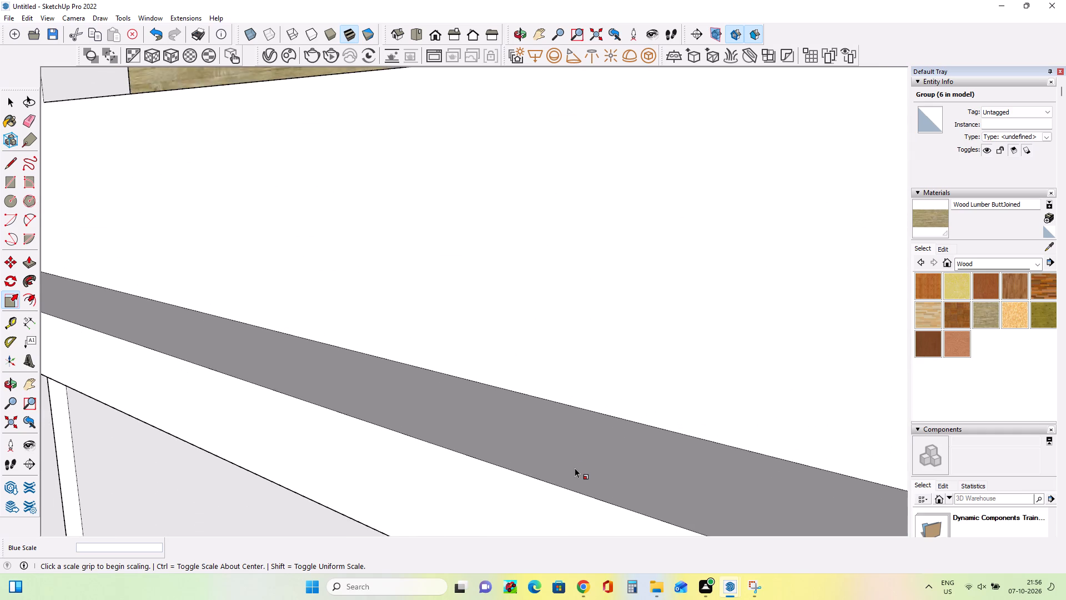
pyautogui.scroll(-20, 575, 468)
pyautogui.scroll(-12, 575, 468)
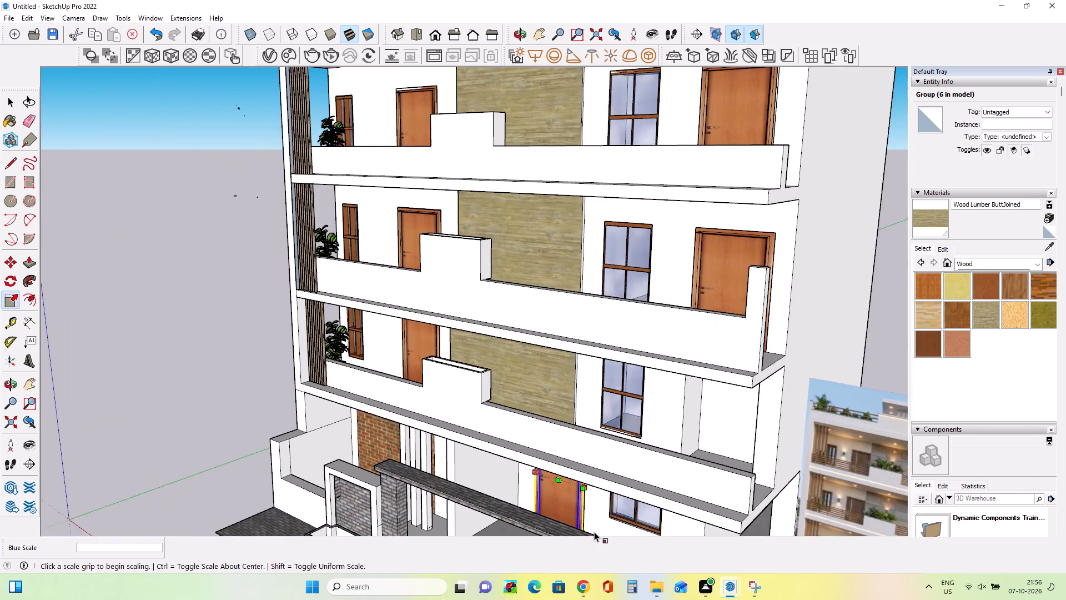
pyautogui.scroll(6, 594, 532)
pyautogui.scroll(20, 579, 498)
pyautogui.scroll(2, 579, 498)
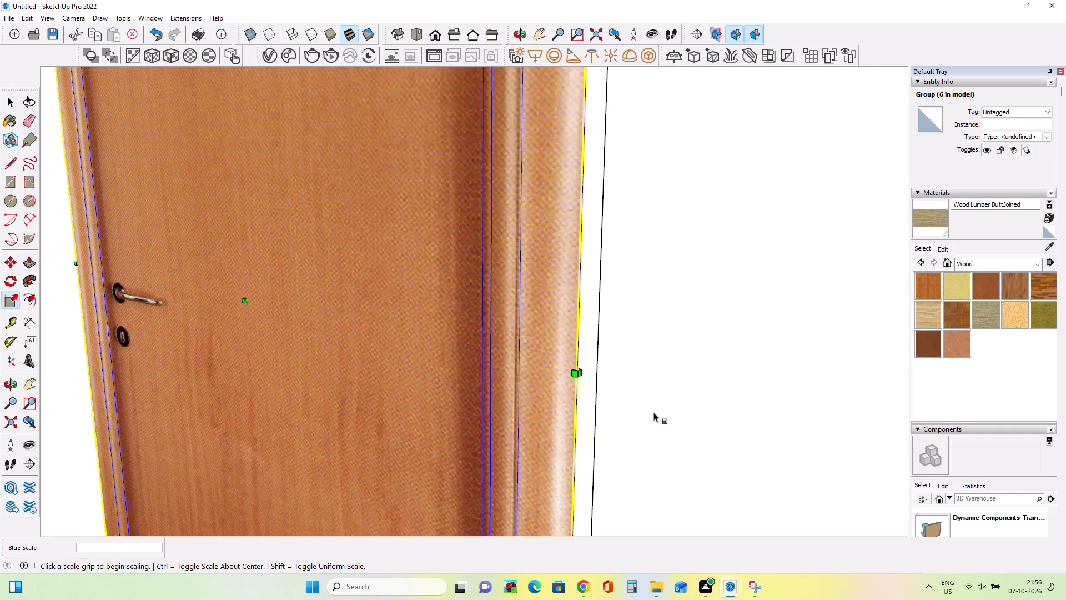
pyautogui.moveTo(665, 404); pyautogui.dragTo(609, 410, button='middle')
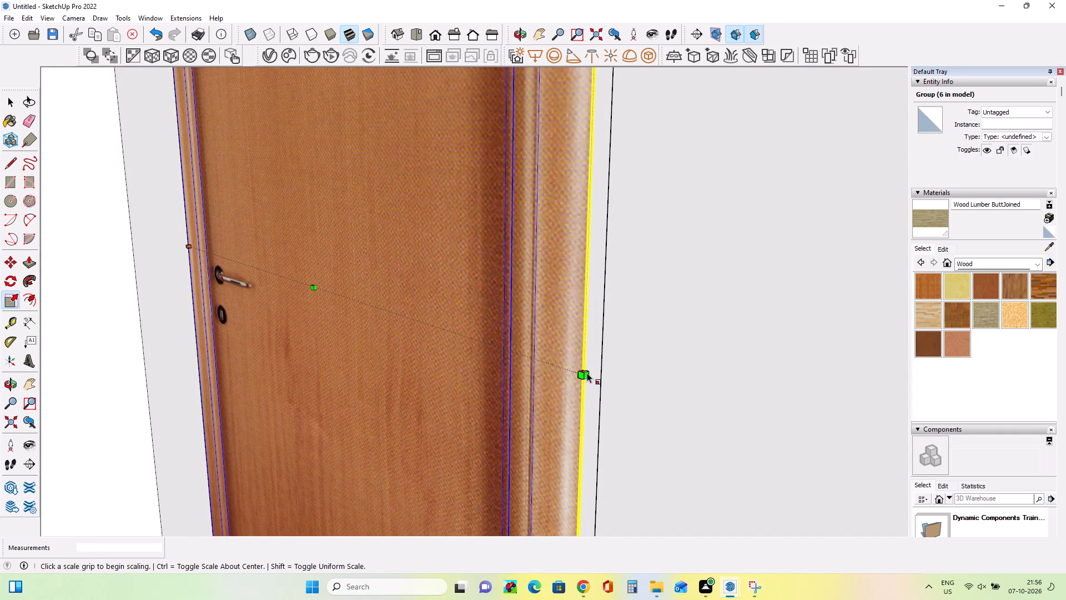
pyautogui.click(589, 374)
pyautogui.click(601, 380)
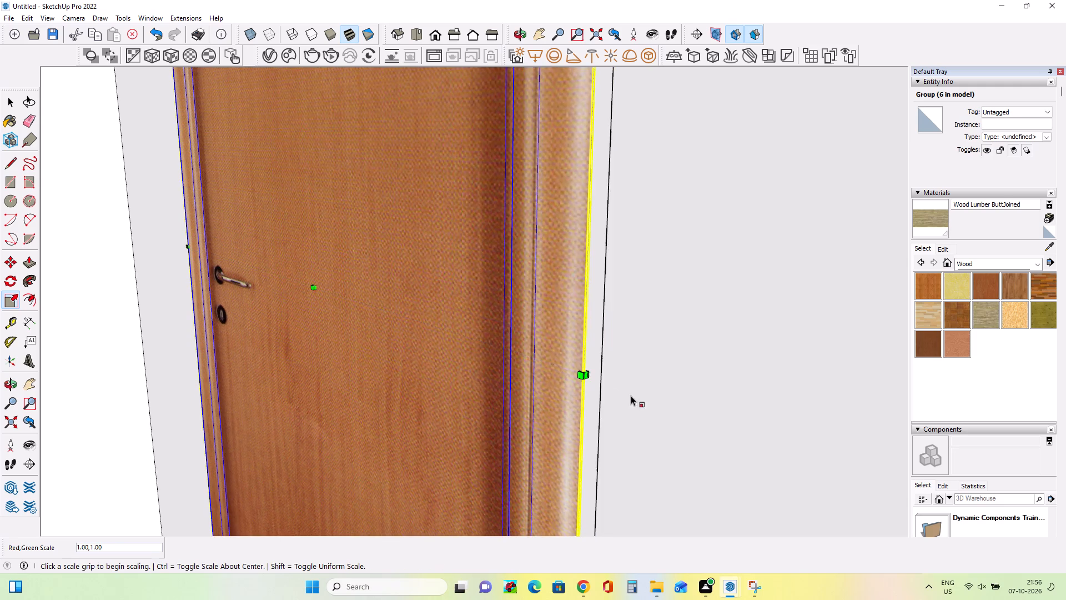
# Examine the ground-floor door and the door openings across the whole facade.
pyautogui.scroll(-20, 672, 401)
pyautogui.scroll(-10, 672, 401)
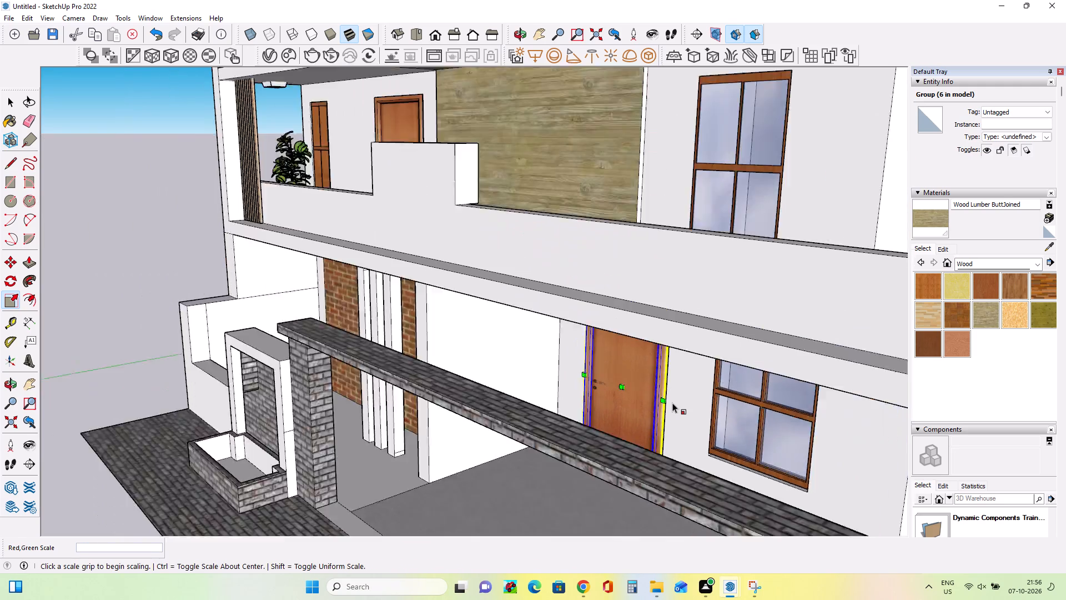
pyautogui.scroll(-18, 672, 403)
pyautogui.moveTo(581, 462); pyautogui.dragTo(712, 439, button='middle')
pyautogui.scroll(-1, 581, 462)
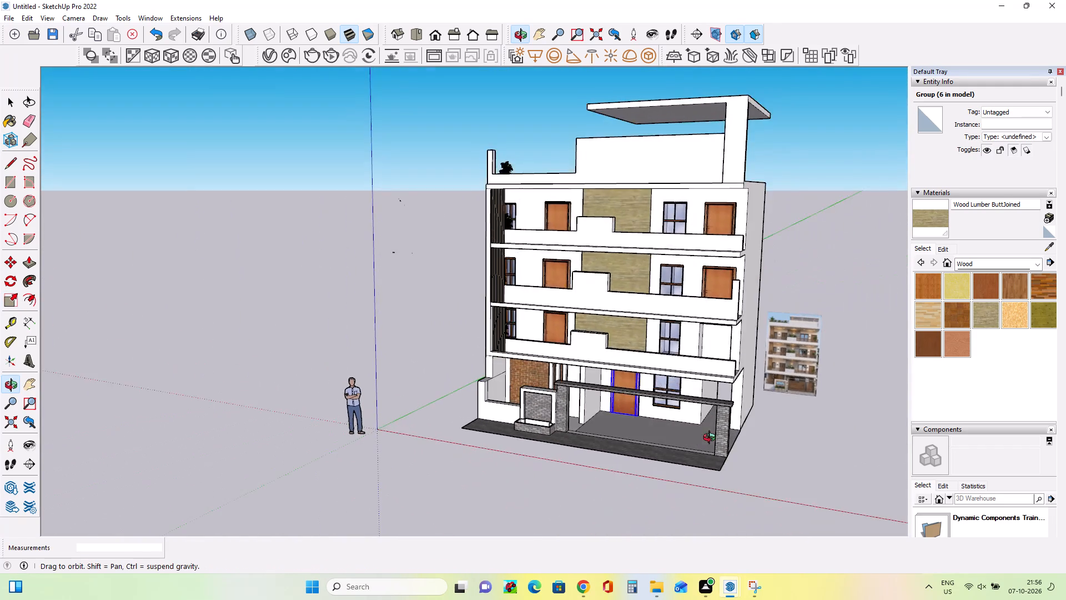
pyautogui.moveTo(712, 439); pyautogui.dragTo(746, 431, button='middle')
pyautogui.scroll(5, 674, 389)
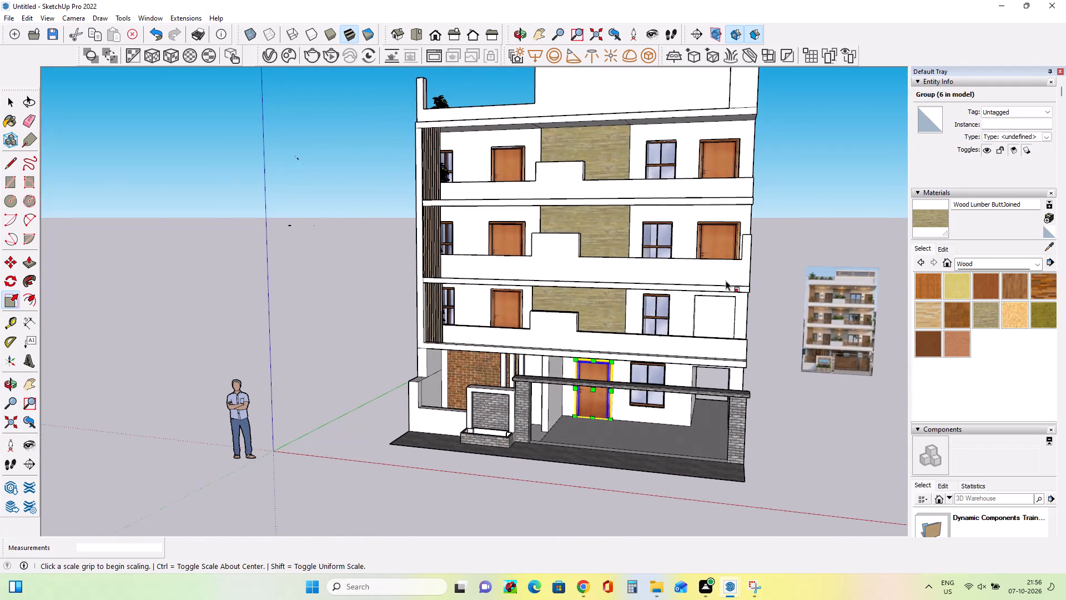
# Copy the ground-floor door by its bottom corner up to the first floor's remaining empty door opening.
pyautogui.scroll(4, 726, 281)
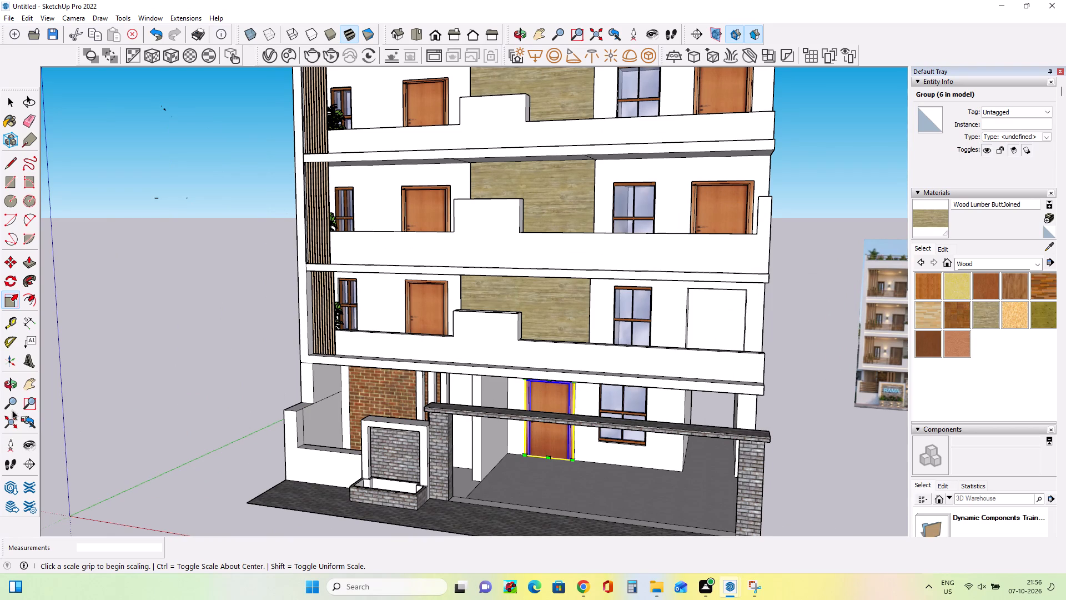
pyautogui.click(7, 264)
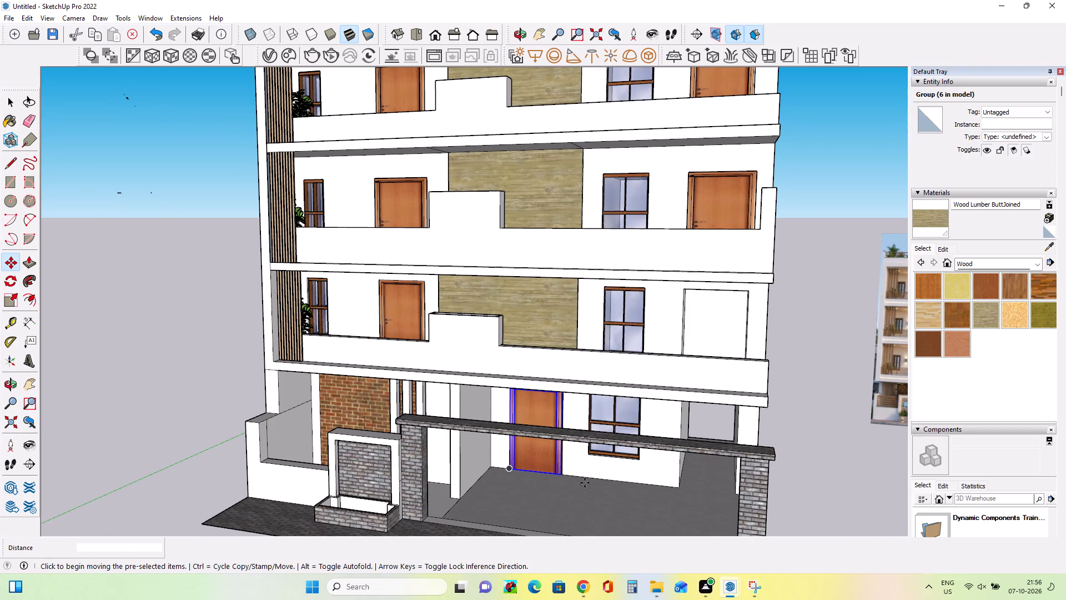
pyautogui.click(562, 474)
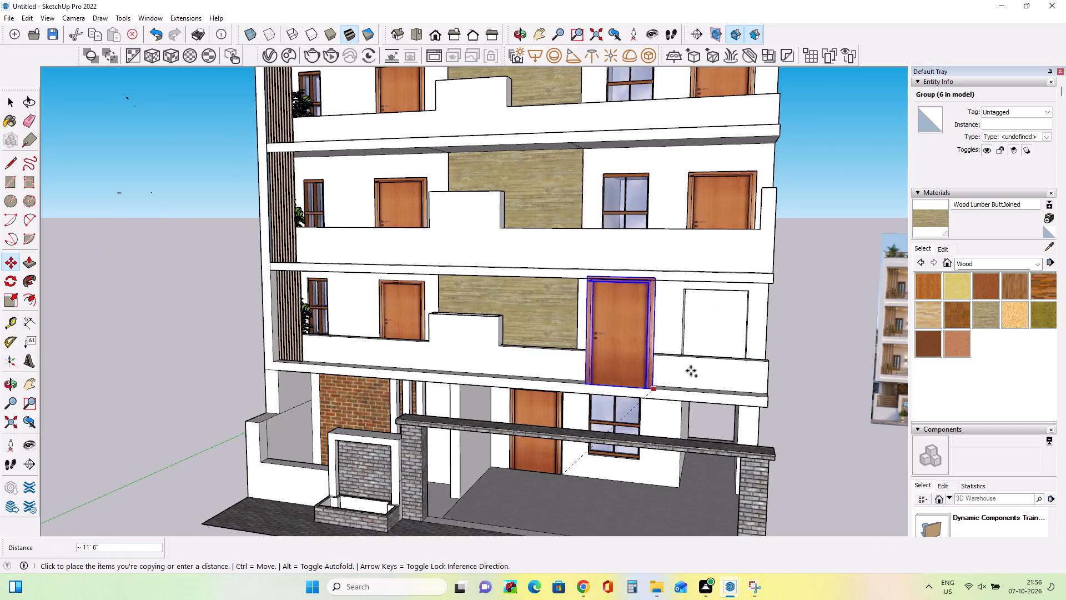
pyautogui.moveTo(758, 366); pyautogui.dragTo(643, 476, button='middle')
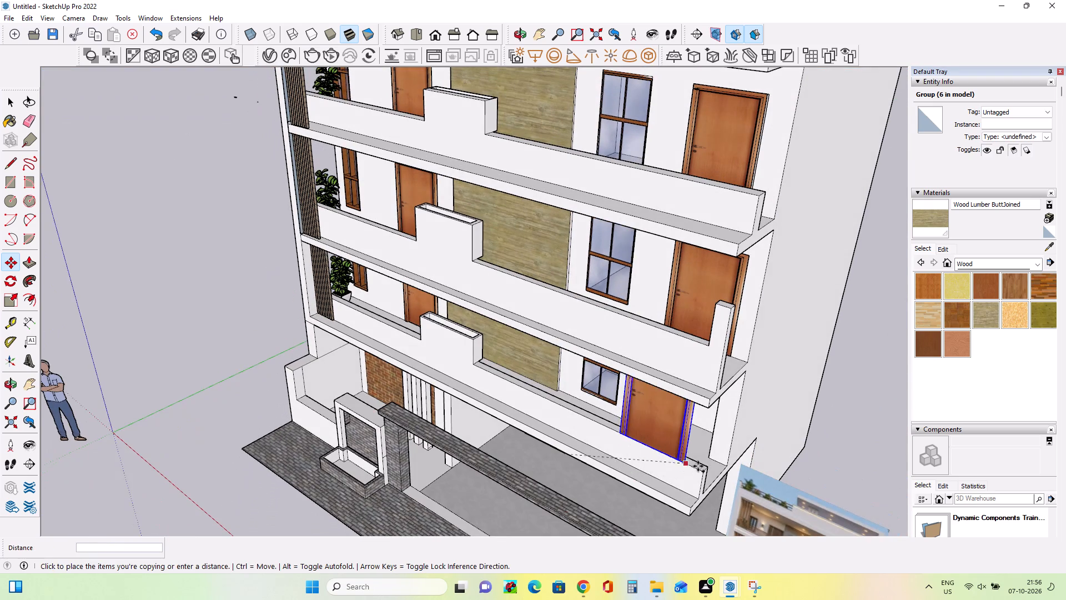
pyautogui.click(707, 458)
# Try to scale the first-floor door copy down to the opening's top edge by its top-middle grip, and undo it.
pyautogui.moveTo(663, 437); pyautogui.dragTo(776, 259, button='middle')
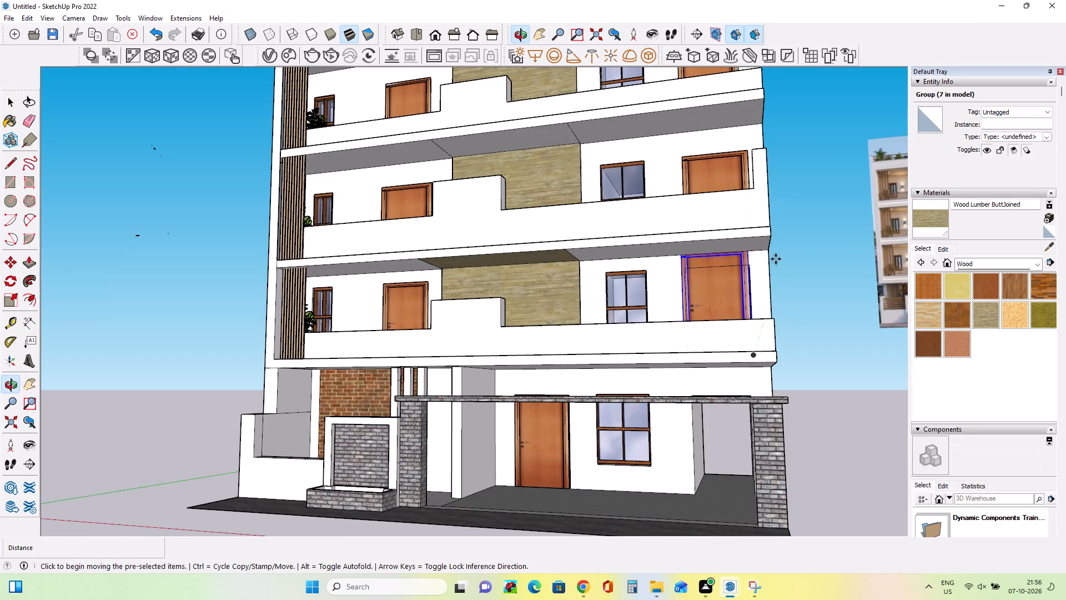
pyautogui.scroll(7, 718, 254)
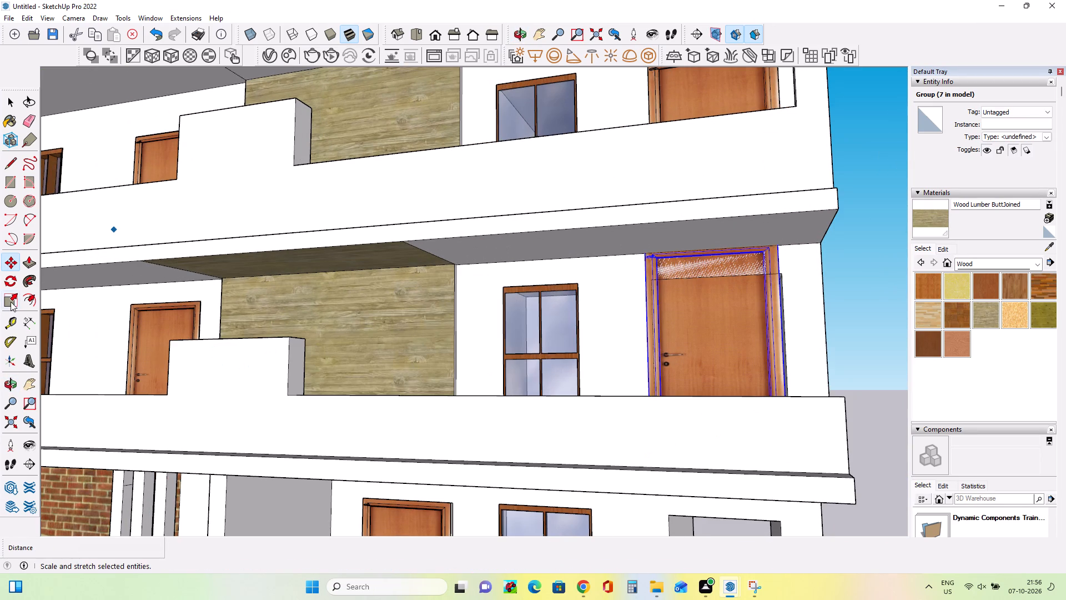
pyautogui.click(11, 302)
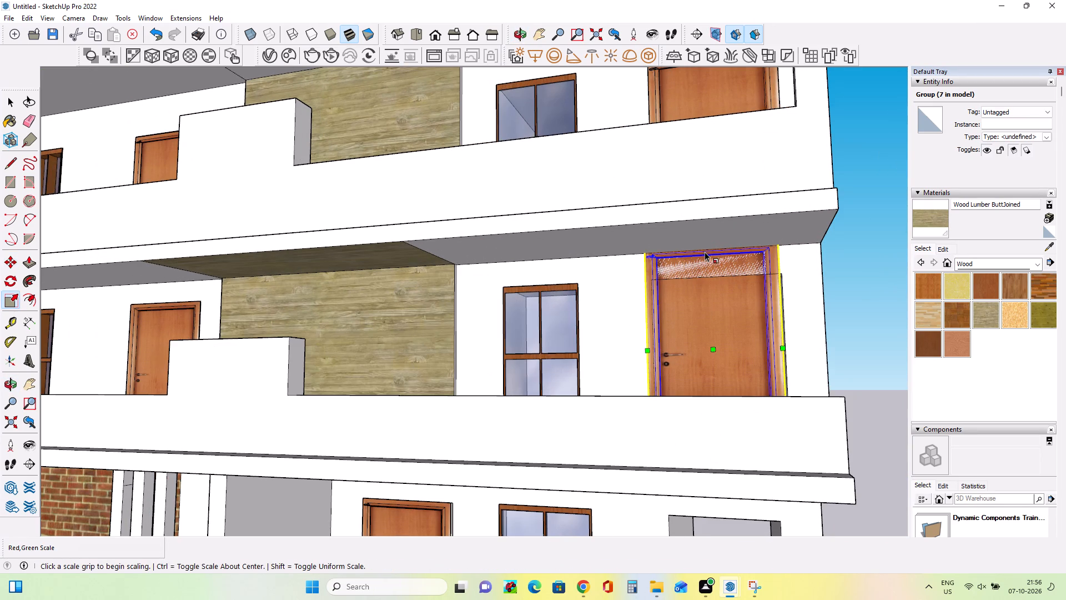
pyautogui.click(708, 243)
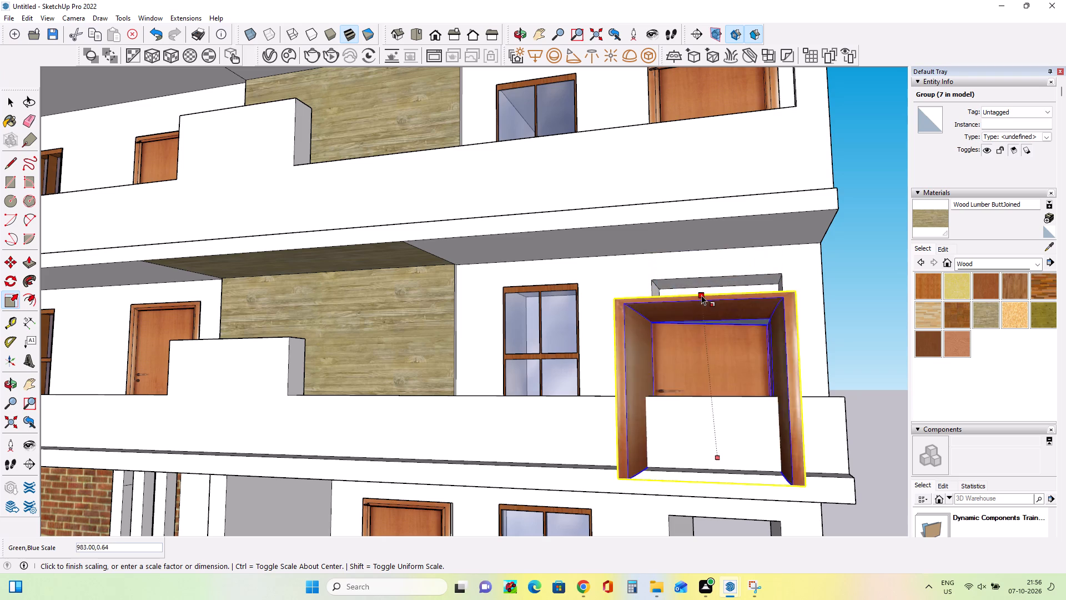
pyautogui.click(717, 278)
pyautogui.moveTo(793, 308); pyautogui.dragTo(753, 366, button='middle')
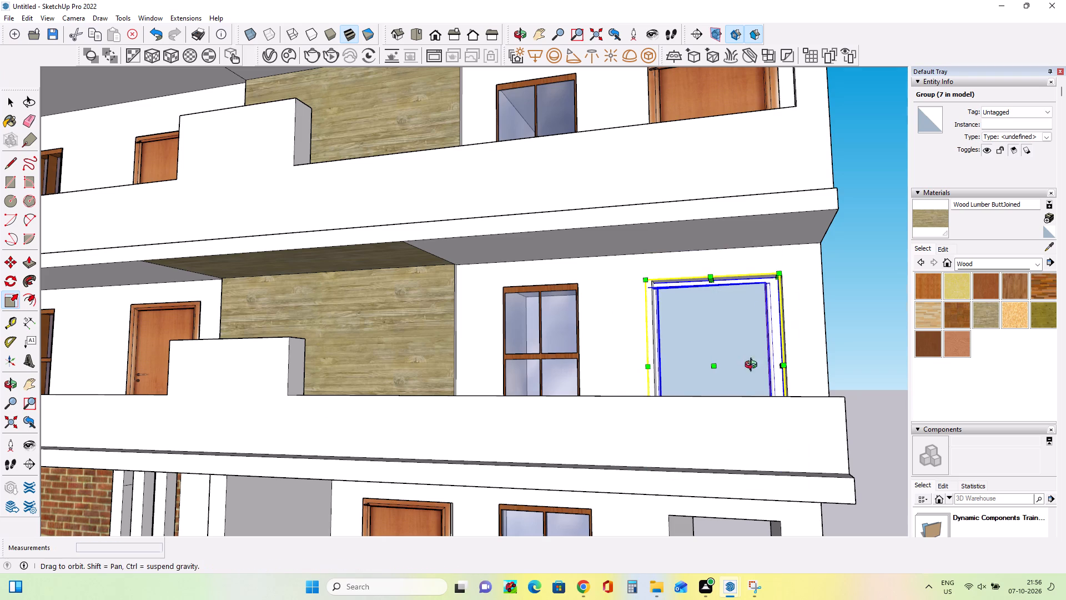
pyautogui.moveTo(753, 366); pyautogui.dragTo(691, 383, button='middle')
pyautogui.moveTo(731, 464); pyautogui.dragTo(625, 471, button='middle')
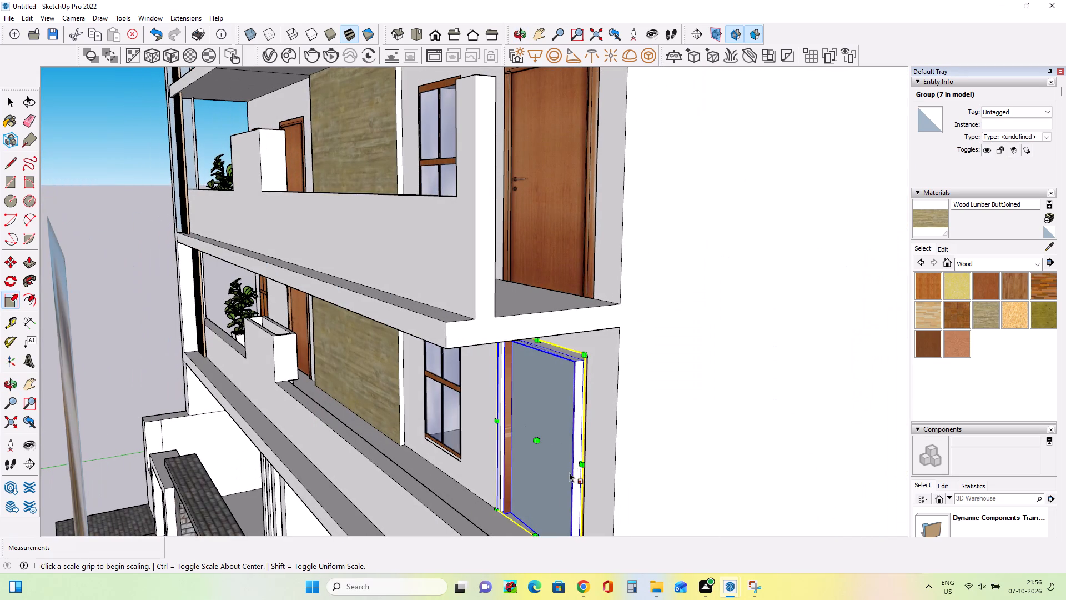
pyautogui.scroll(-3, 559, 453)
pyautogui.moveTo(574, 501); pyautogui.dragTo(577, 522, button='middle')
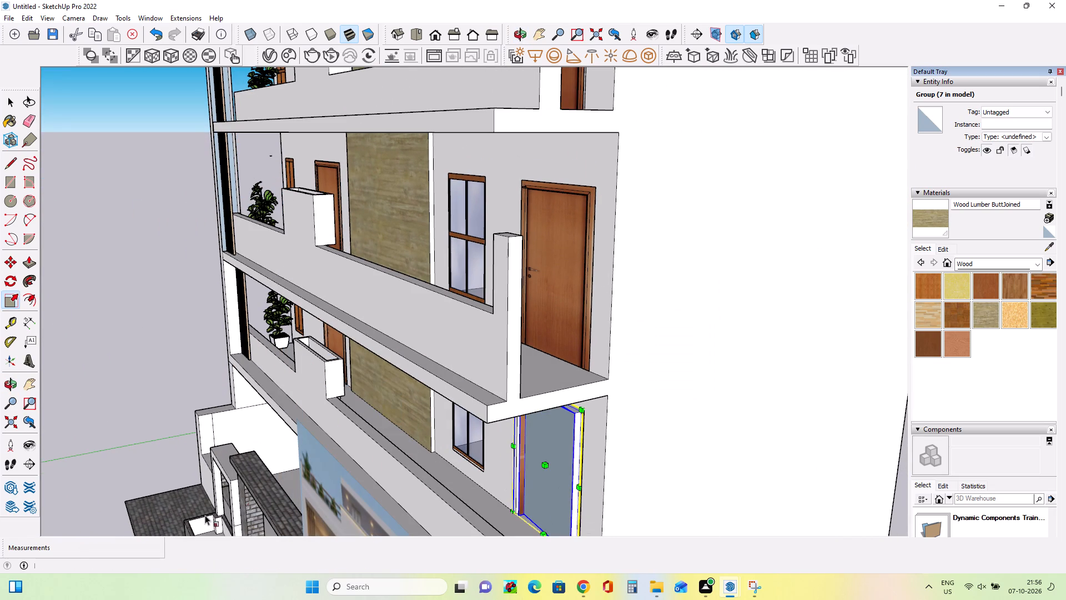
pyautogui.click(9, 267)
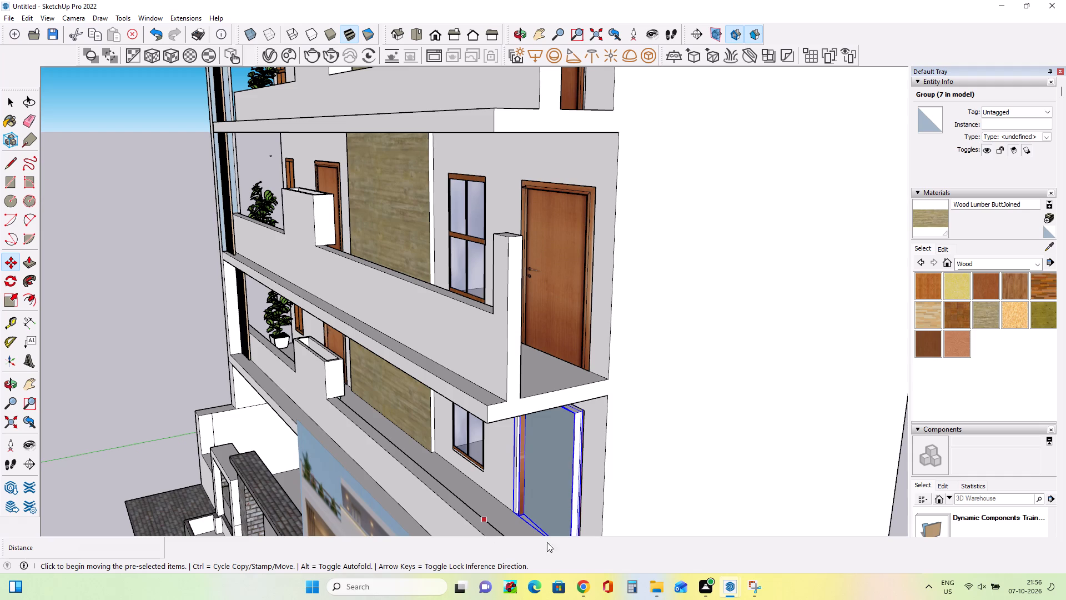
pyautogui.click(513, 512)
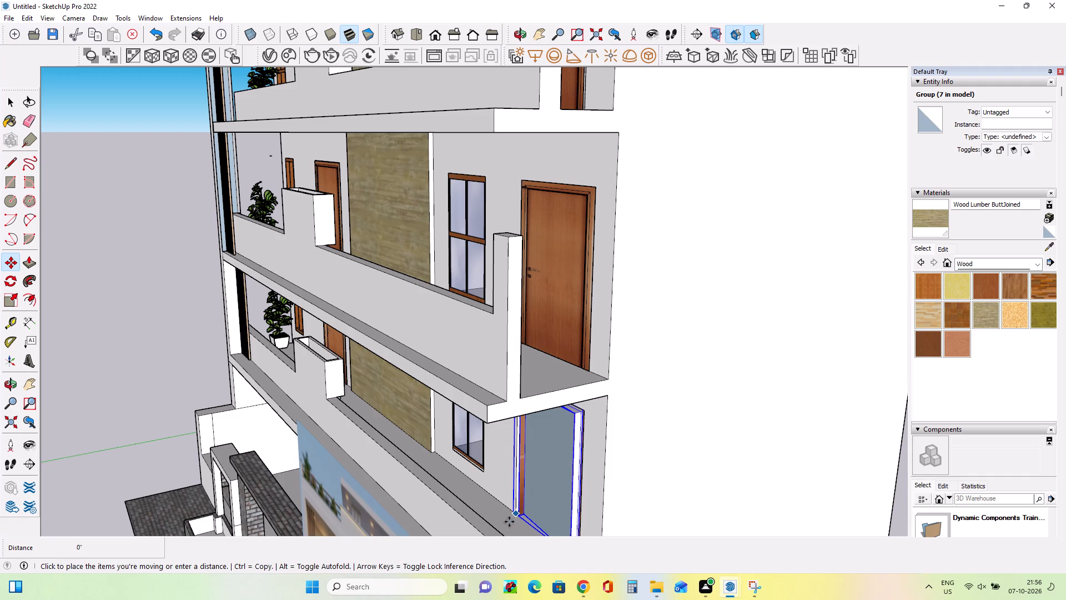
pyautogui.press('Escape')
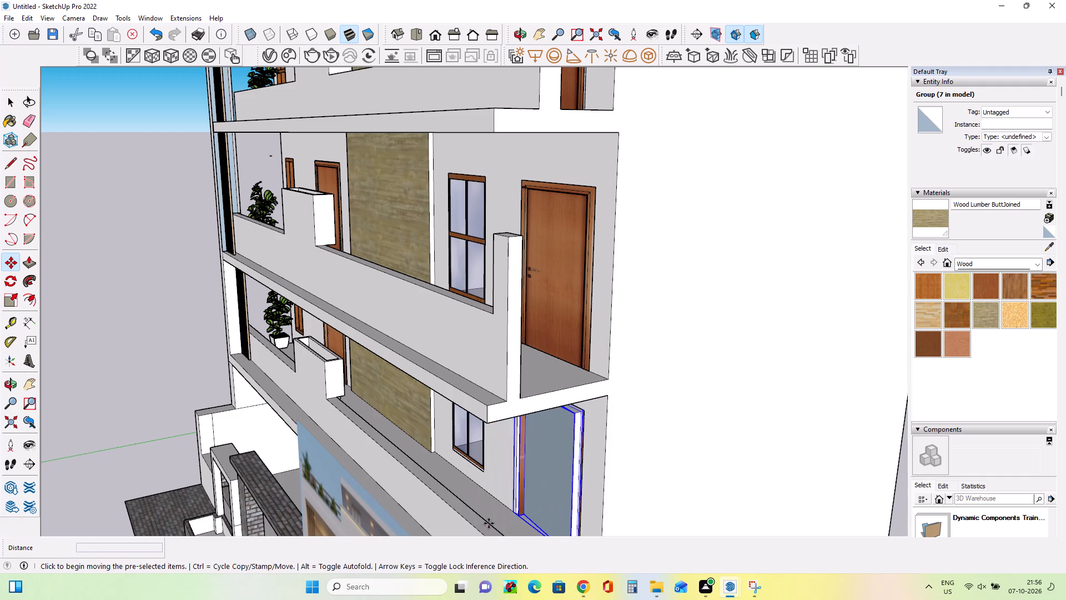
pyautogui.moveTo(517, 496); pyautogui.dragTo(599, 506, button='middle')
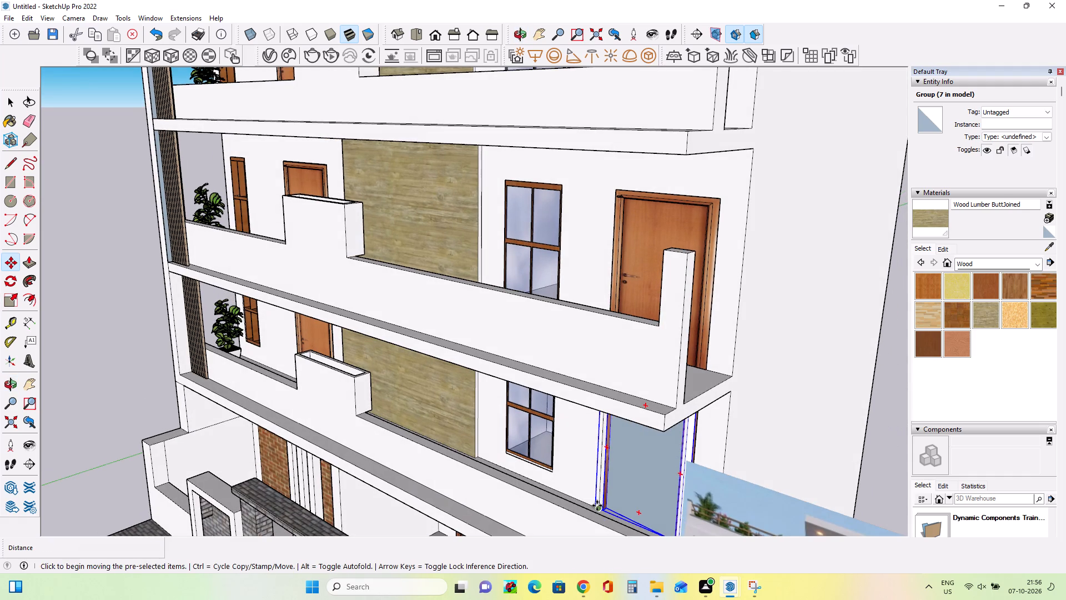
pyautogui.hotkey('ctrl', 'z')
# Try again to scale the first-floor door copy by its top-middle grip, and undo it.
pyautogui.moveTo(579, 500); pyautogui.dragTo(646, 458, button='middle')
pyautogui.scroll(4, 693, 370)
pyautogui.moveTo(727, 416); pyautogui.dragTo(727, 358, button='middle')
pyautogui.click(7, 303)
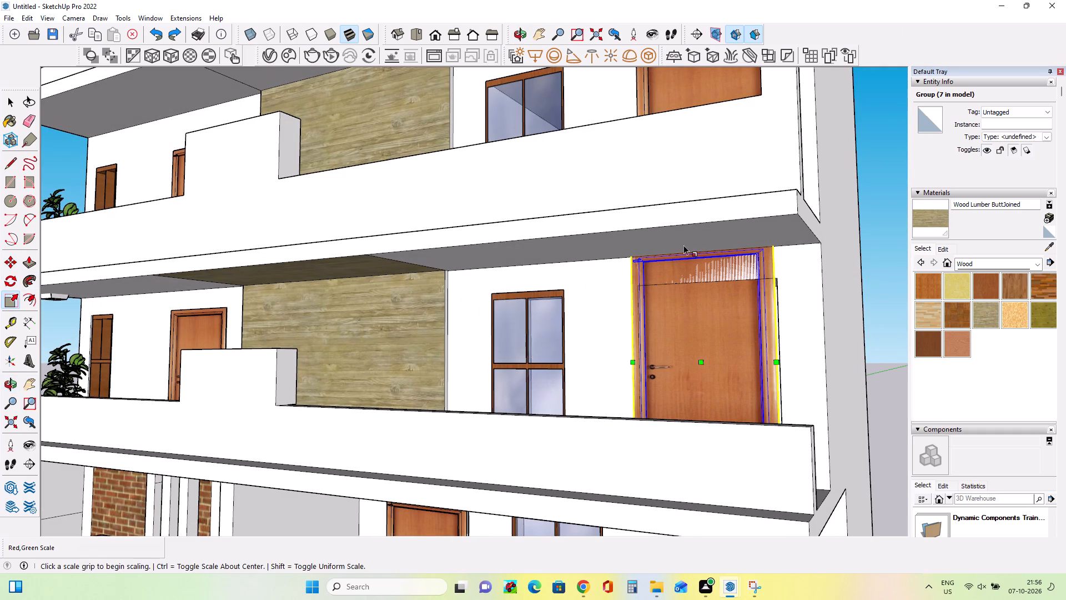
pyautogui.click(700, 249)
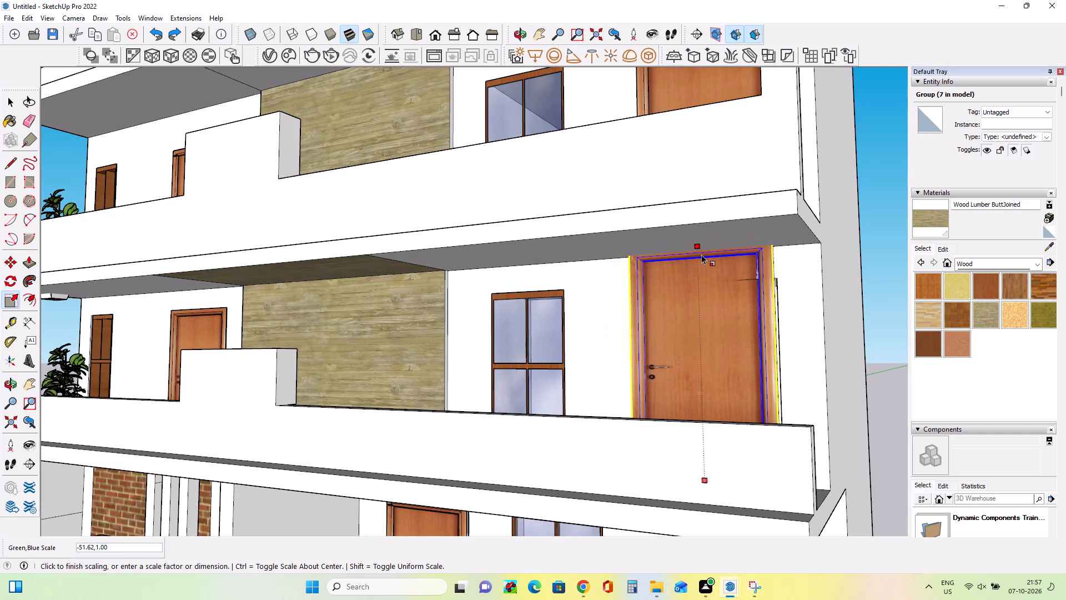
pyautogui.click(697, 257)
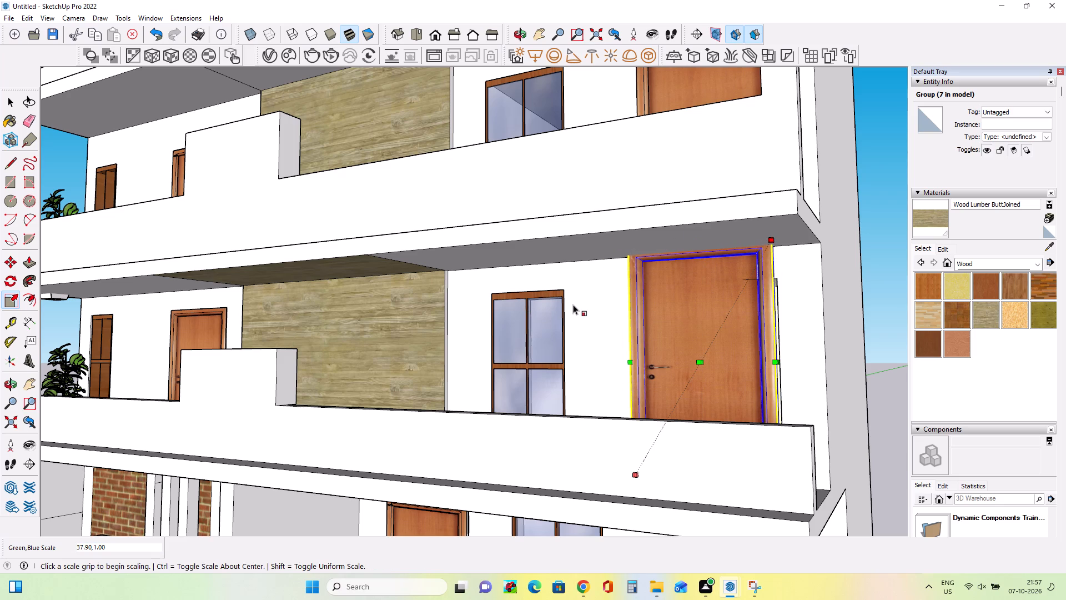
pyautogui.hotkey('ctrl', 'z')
# Scale the first-floor door copy uniformly by its top corner to about 0.85 so its top meets the opening's top edge.
pyautogui.click(9, 297)
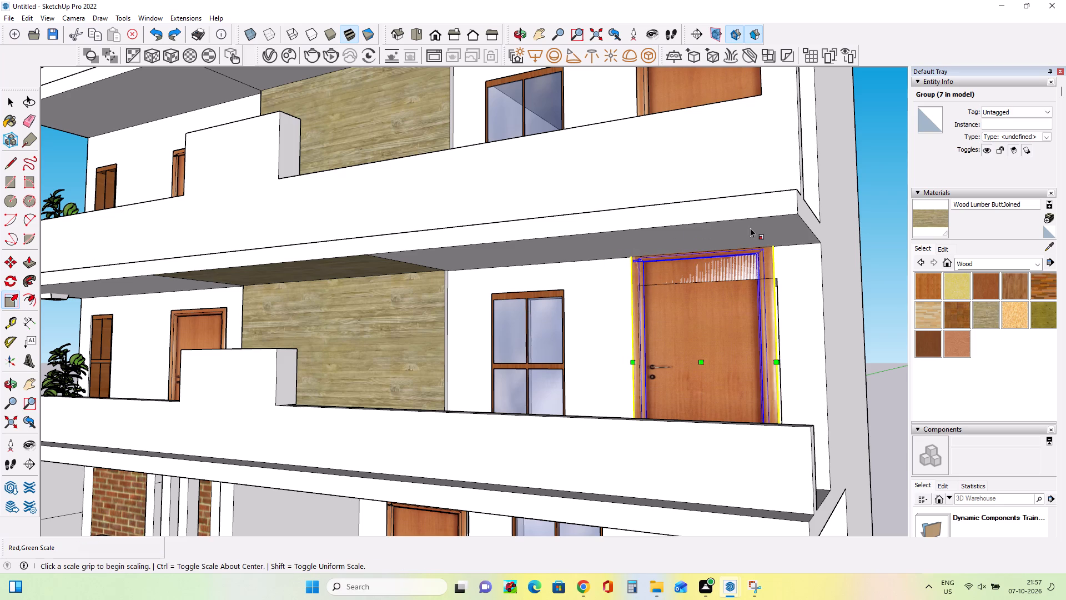
pyautogui.click(767, 243)
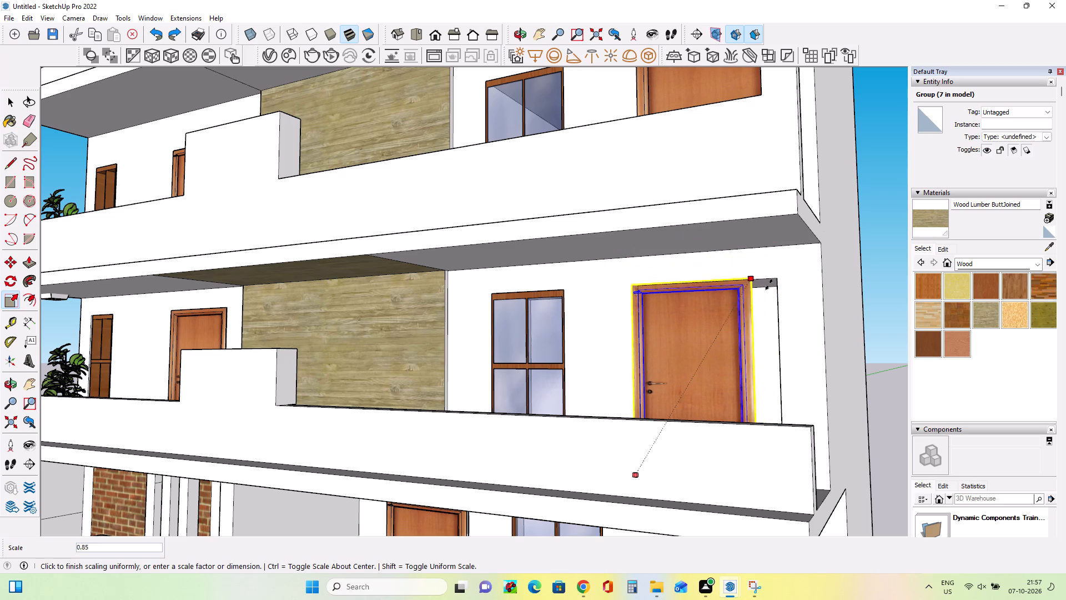
pyautogui.click(768, 287)
pyautogui.scroll(4, 782, 344)
pyautogui.moveTo(804, 353); pyautogui.dragTo(729, 371, button='middle')
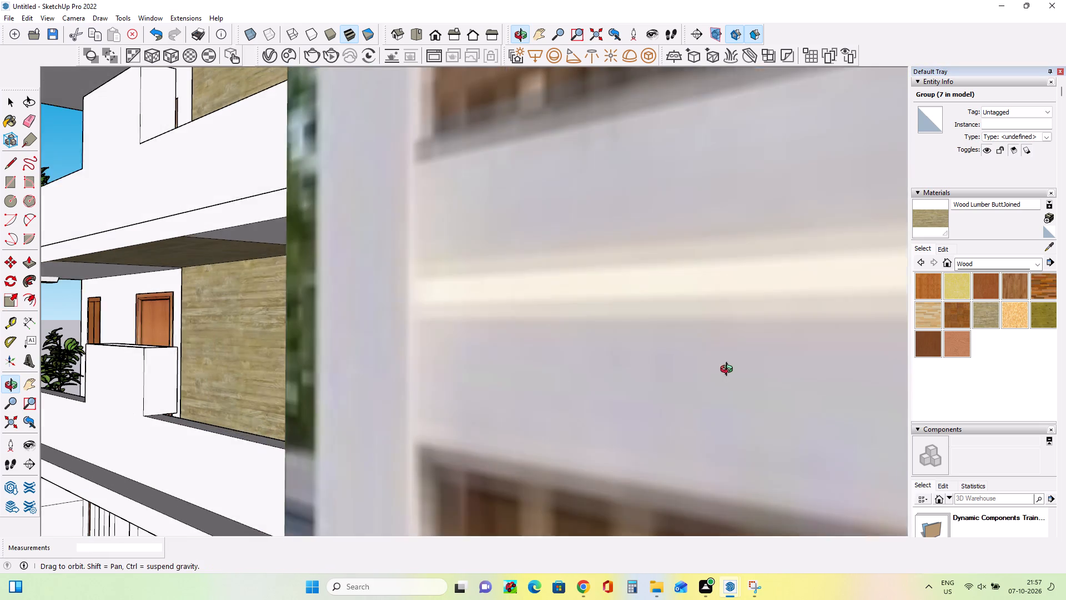
pyautogui.moveTo(729, 371); pyautogui.dragTo(728, 371, button='middle')
pyautogui.moveTo(731, 371); pyautogui.dragTo(826, 374, button='middle')
pyautogui.scroll(-16, 826, 374)
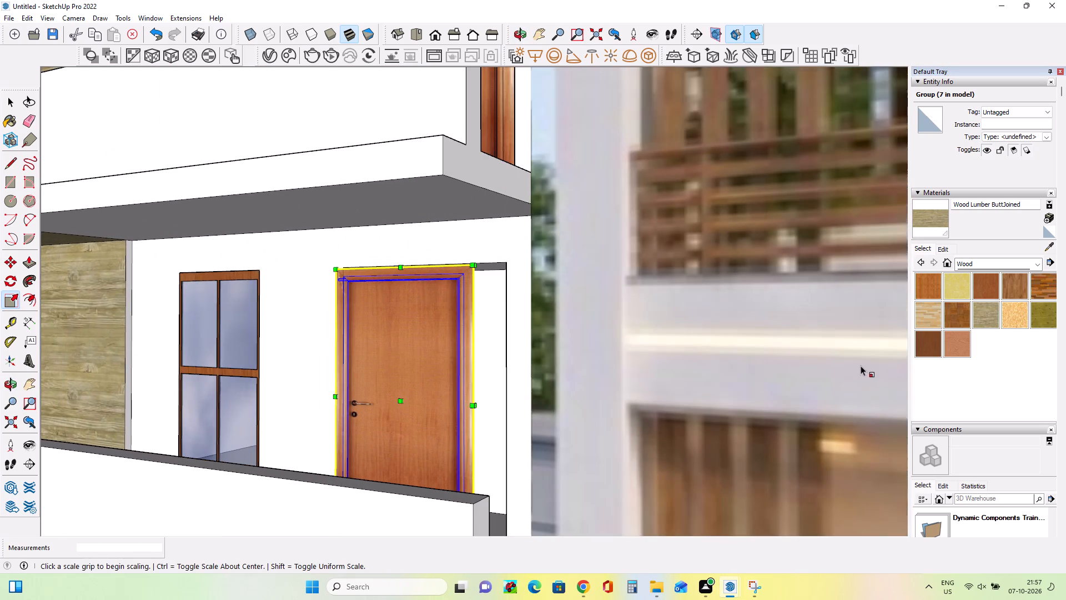
pyautogui.scroll(5, 486, 308)
pyautogui.click(470, 233)
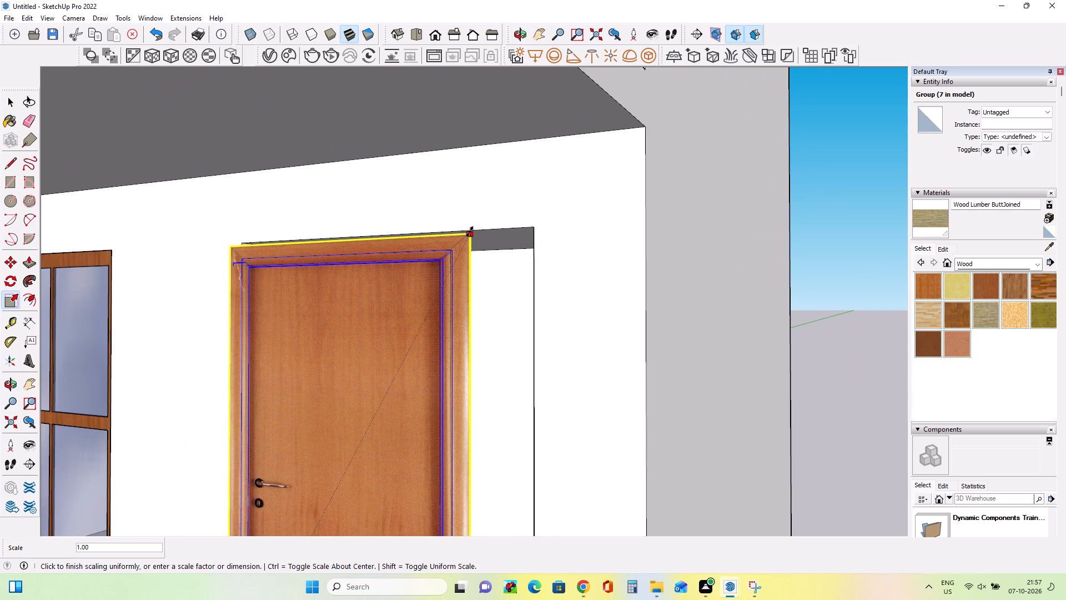
pyautogui.click(470, 231)
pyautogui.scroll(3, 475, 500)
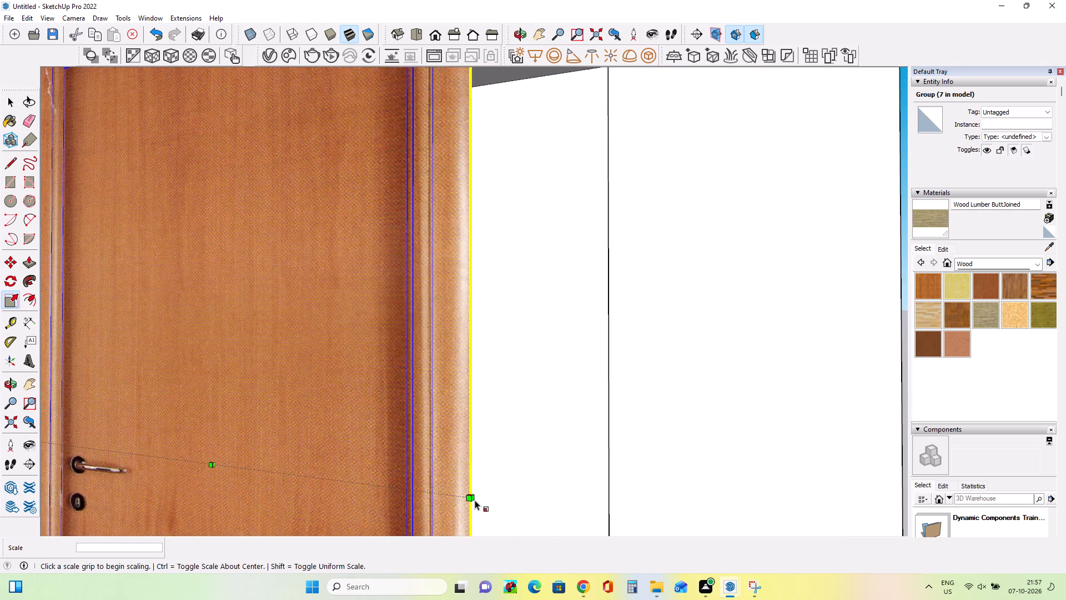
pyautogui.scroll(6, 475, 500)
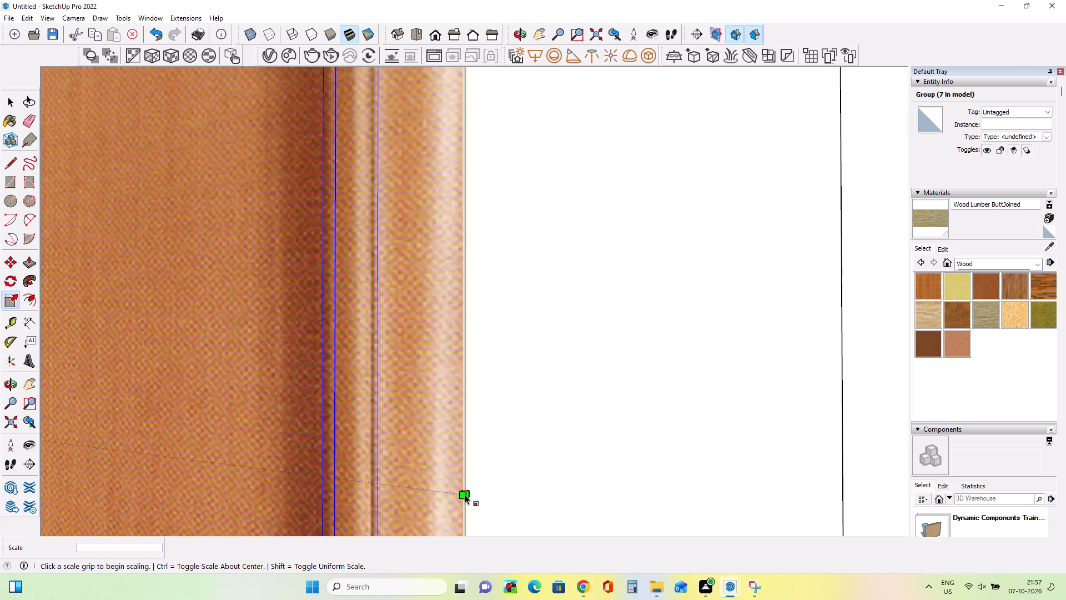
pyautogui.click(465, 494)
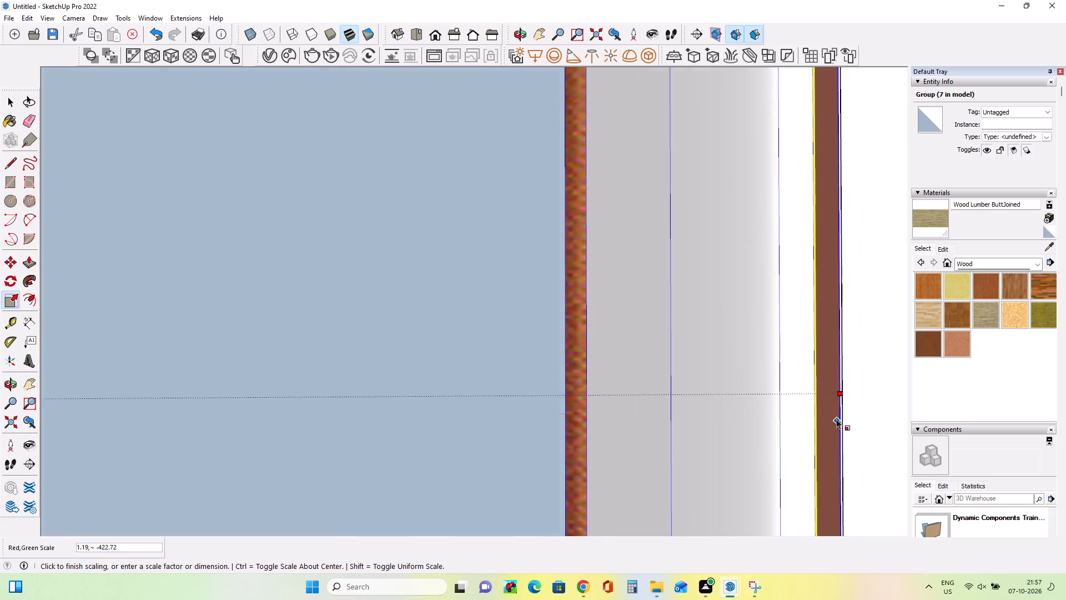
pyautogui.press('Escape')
# Scale the first-floor door along red and green by the edge grip opposite its handle, towards the opening's side edge.
pyautogui.moveTo(785, 427); pyautogui.dragTo(734, 450, button='middle')
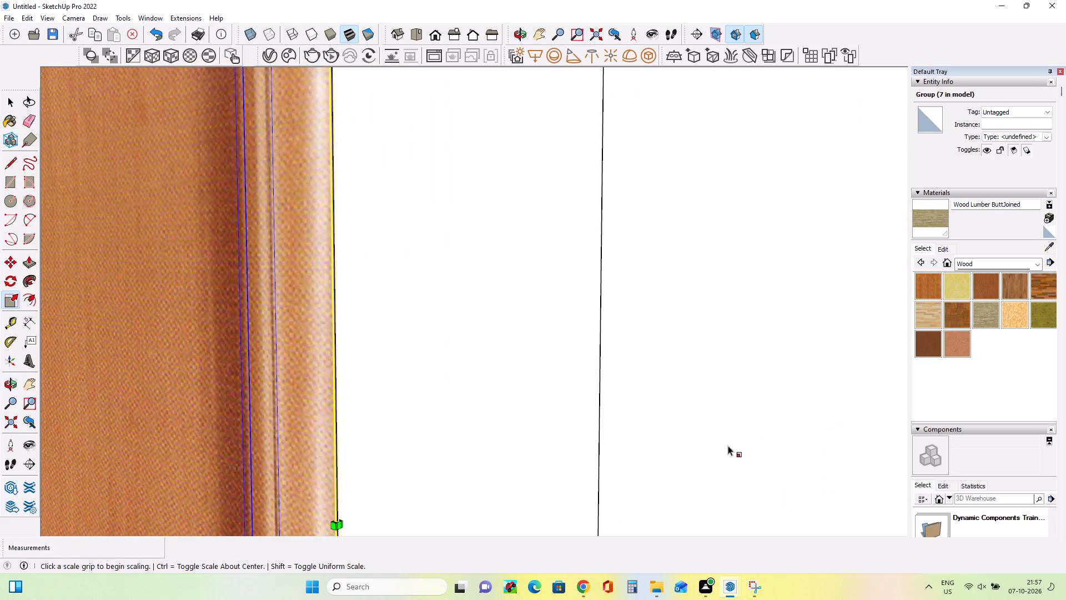
pyautogui.scroll(5, 348, 533)
pyautogui.scroll(-5, 331, 517)
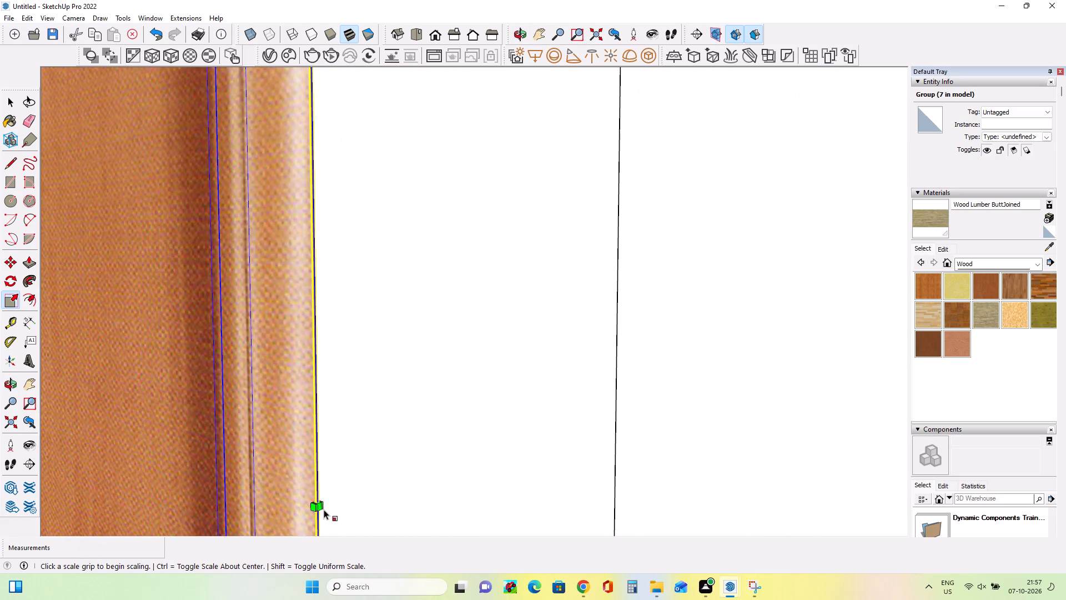
pyautogui.click(323, 506)
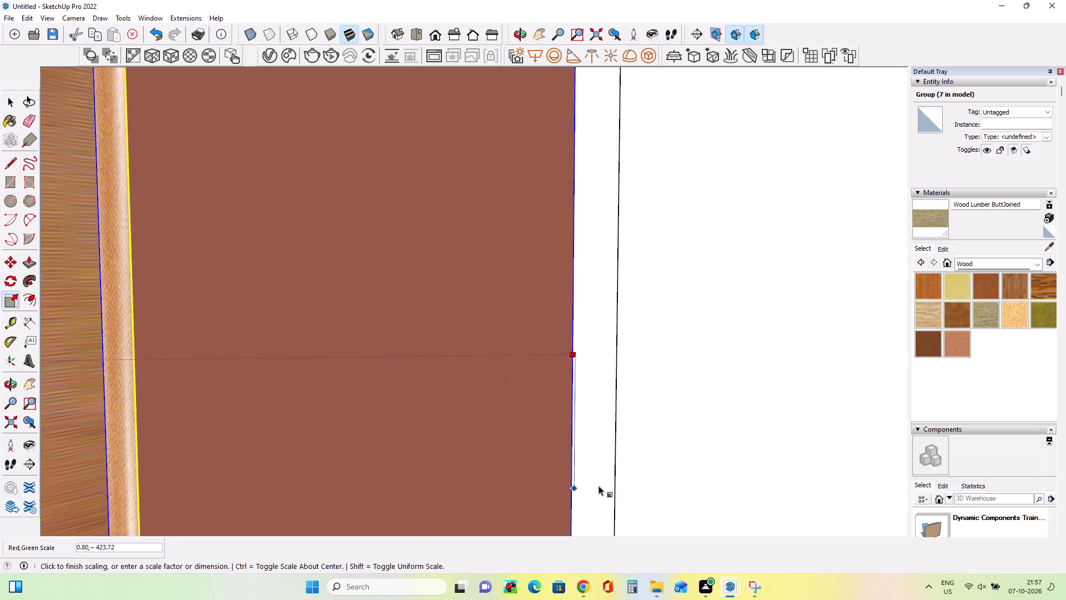
pyautogui.click(612, 481)
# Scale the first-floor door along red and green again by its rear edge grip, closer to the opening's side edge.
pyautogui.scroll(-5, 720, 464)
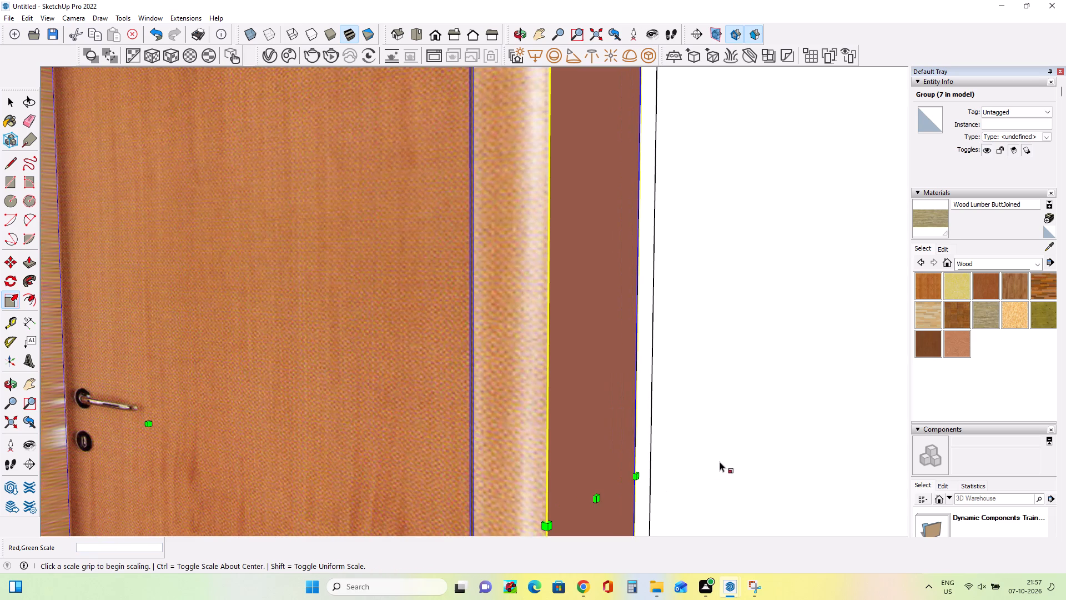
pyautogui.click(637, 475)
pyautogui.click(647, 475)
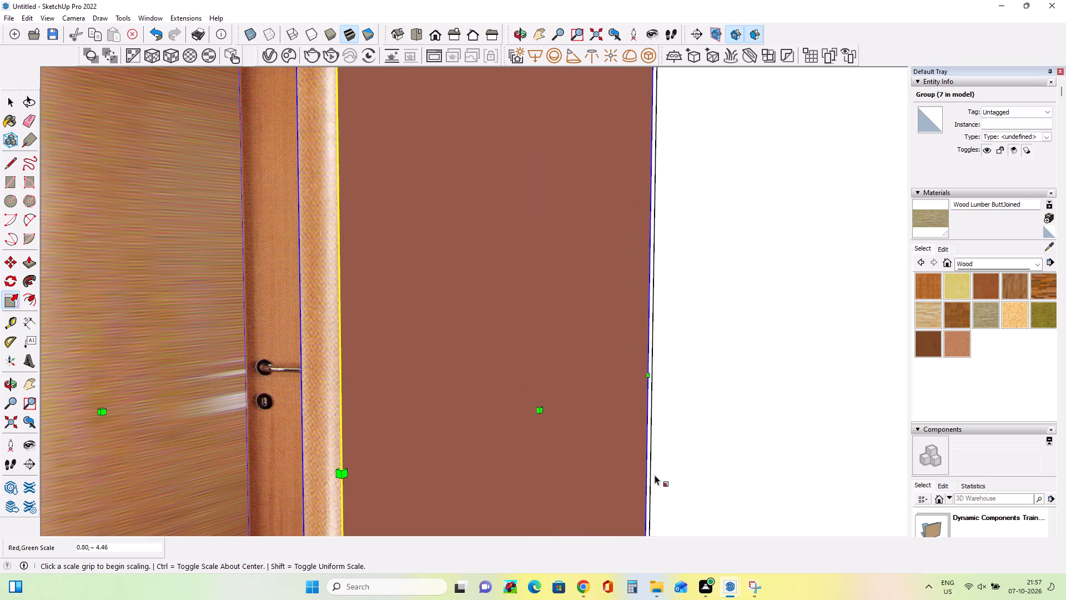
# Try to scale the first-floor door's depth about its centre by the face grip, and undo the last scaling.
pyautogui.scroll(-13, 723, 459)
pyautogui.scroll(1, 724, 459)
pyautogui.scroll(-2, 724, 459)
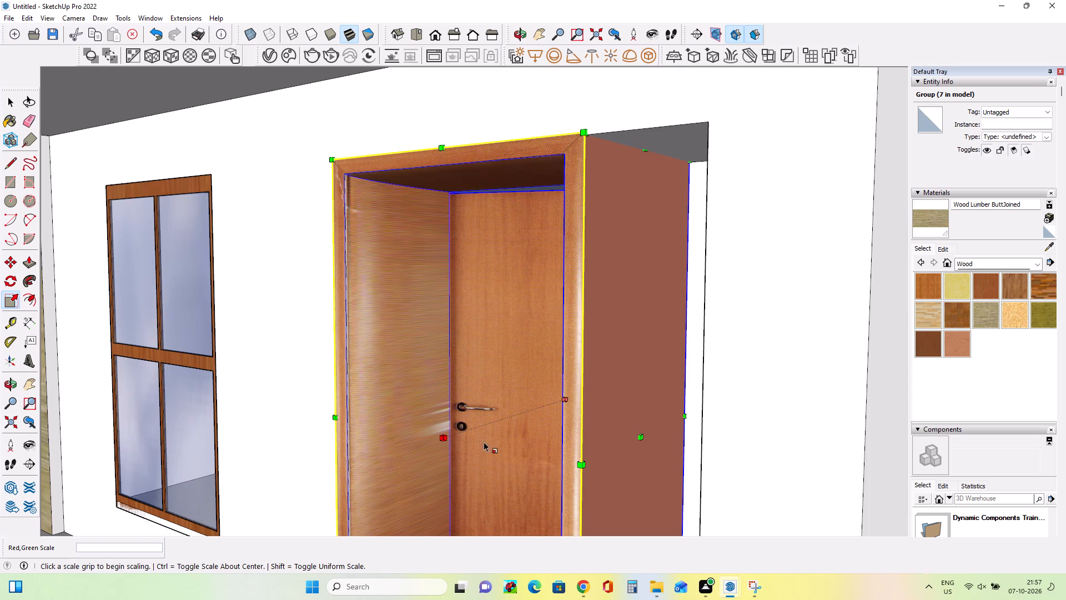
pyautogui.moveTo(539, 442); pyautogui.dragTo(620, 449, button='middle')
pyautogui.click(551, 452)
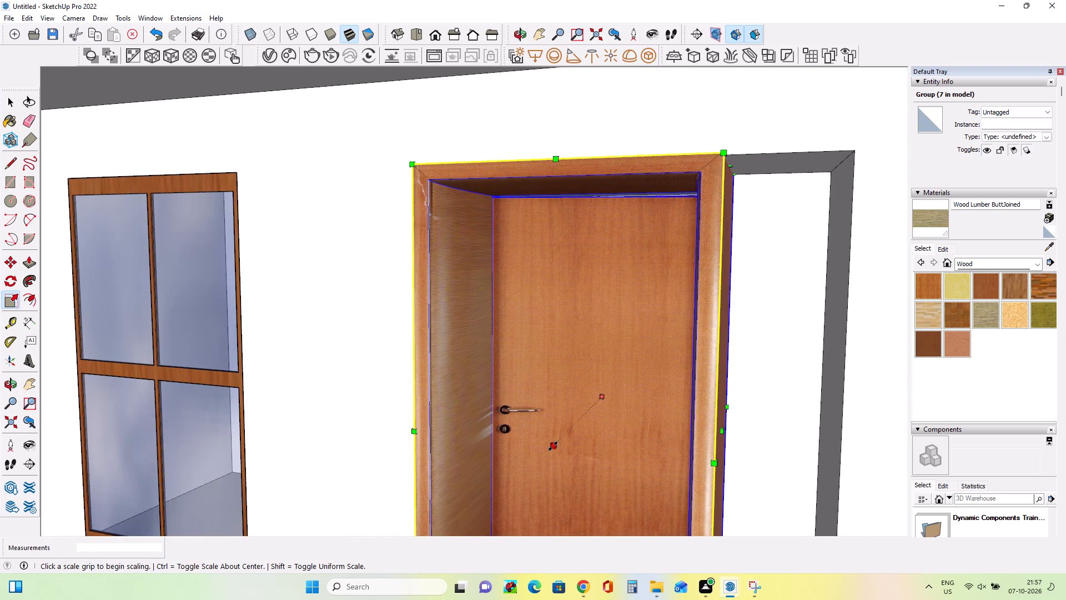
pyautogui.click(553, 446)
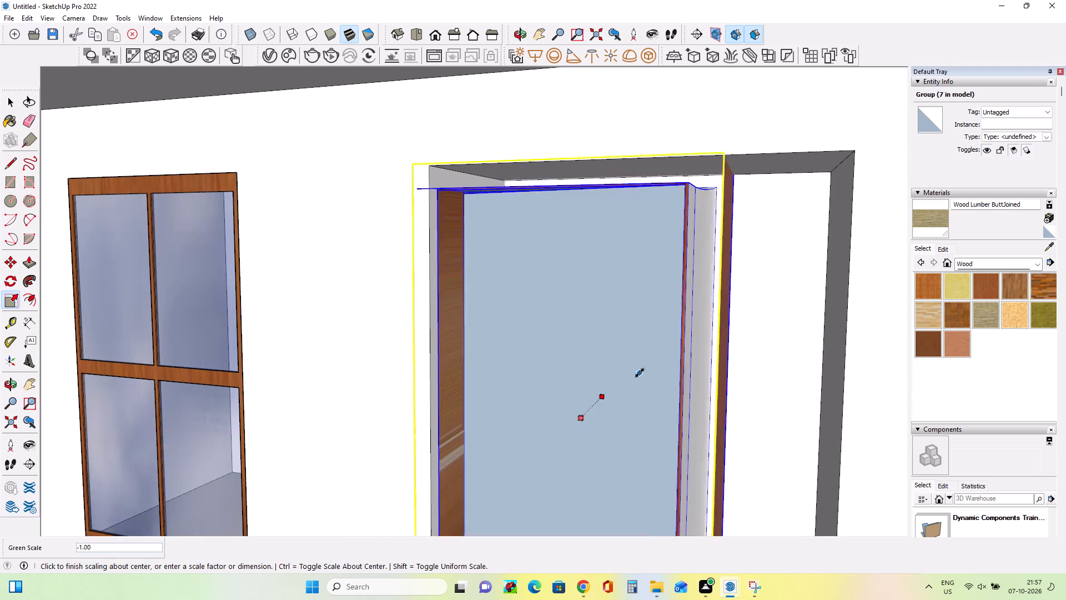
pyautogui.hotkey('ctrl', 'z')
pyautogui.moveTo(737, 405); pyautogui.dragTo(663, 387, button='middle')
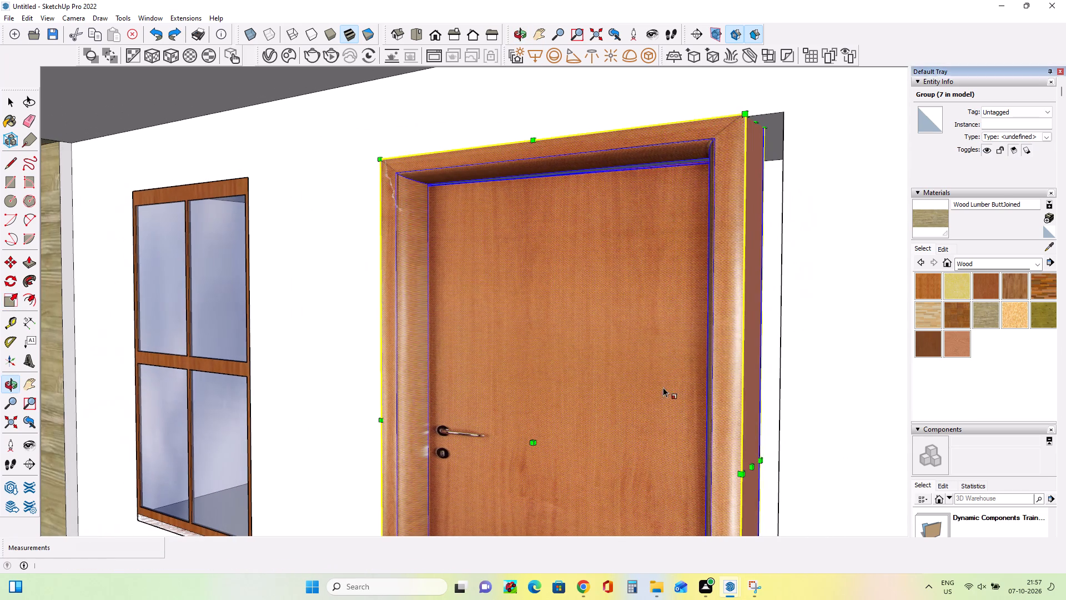
# Scale the first-floor door along red to about 1.07 so its frame reaches the opening's side edge opposite the handle.
pyautogui.click(751, 469)
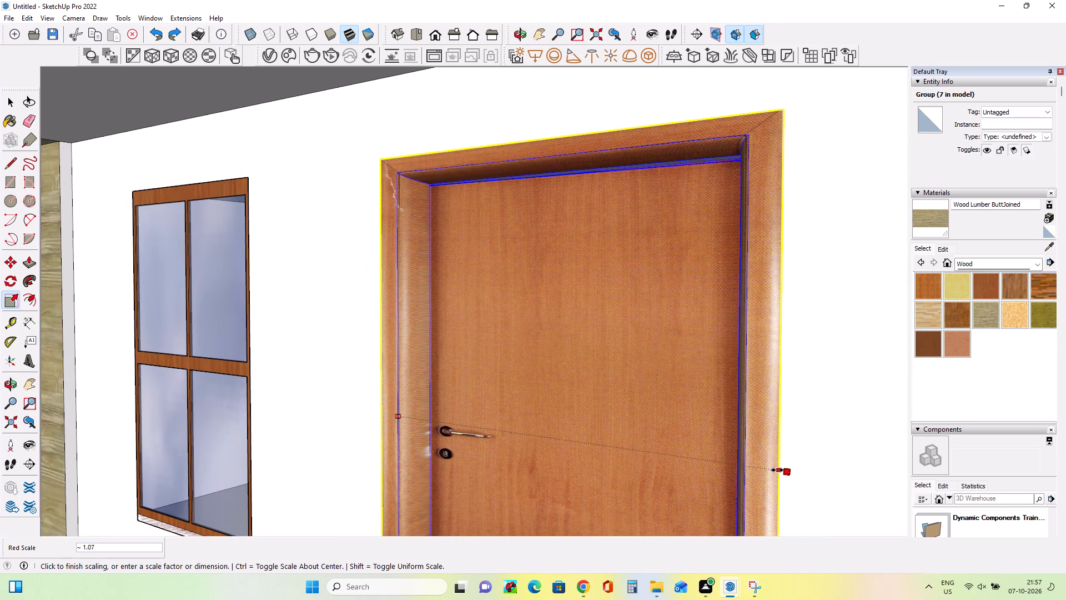
pyautogui.click(777, 470)
# Refine the first-floor door's fit by scaling it along red and green from both side edge grips, pulling its handle side to the opening's edge.
pyautogui.scroll(-16, 715, 471)
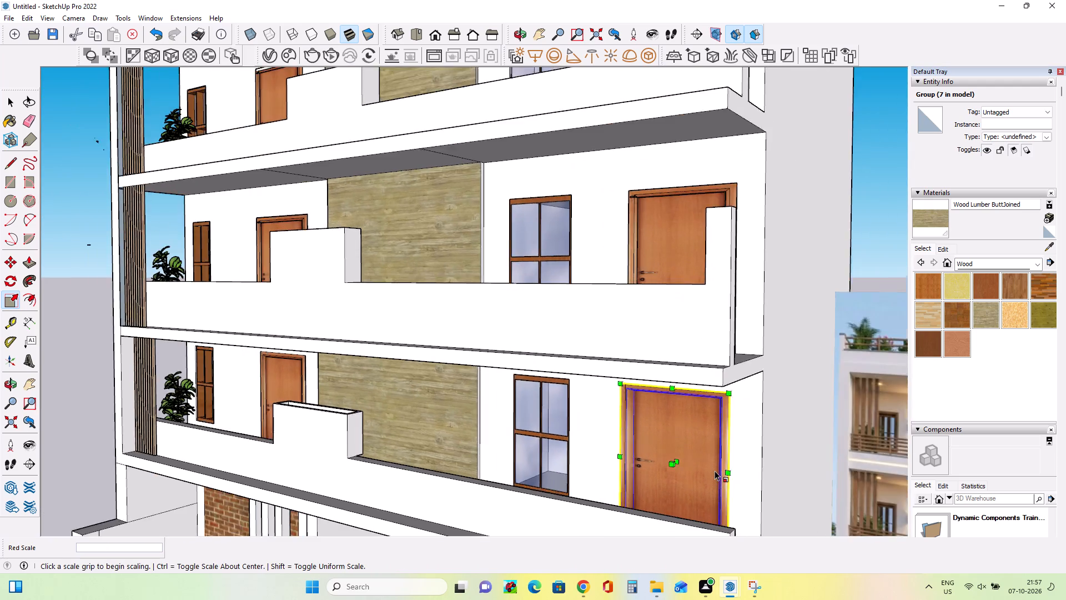
pyautogui.scroll(-4, 715, 471)
pyautogui.scroll(1, 714, 470)
pyautogui.scroll(-4, 714, 470)
pyautogui.moveTo(626, 484); pyautogui.dragTo(731, 453, button='middle')
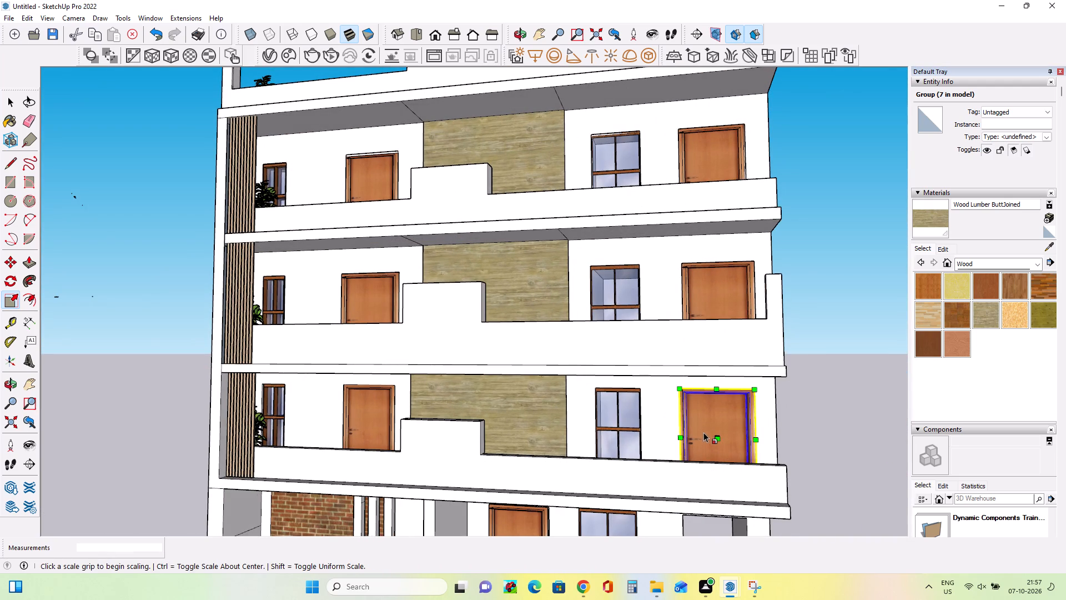
pyautogui.scroll(10, 698, 431)
pyautogui.click(655, 444)
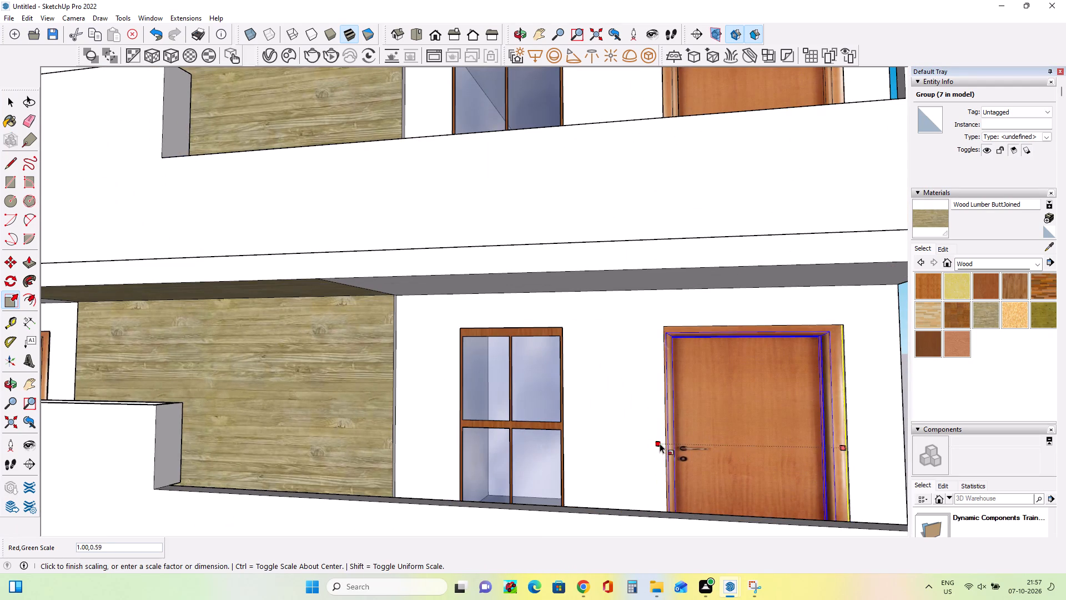
pyautogui.click(661, 443)
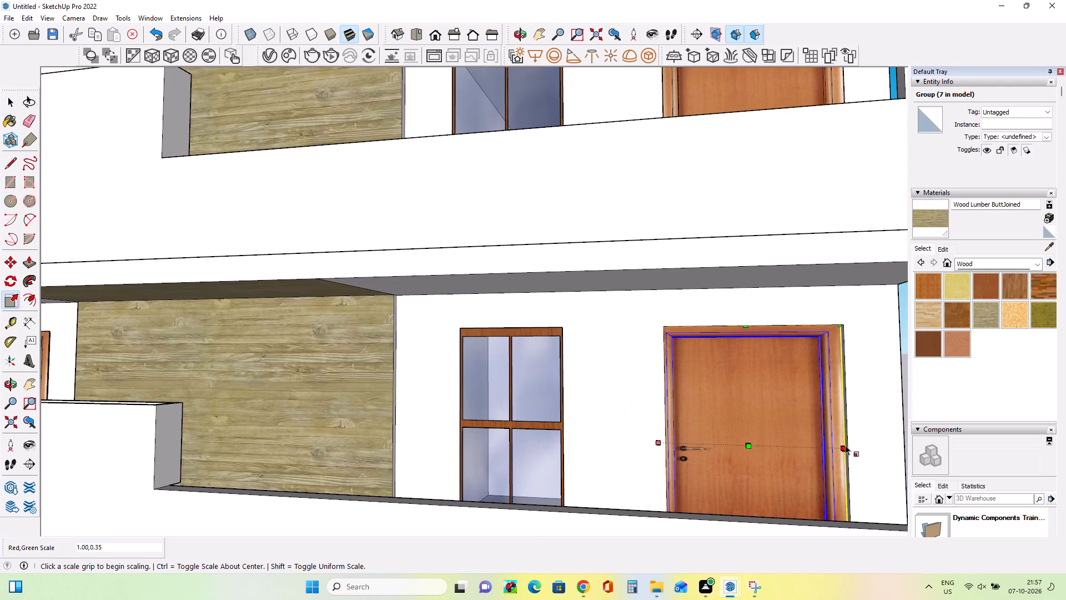
pyautogui.click(845, 445)
pyautogui.click(847, 444)
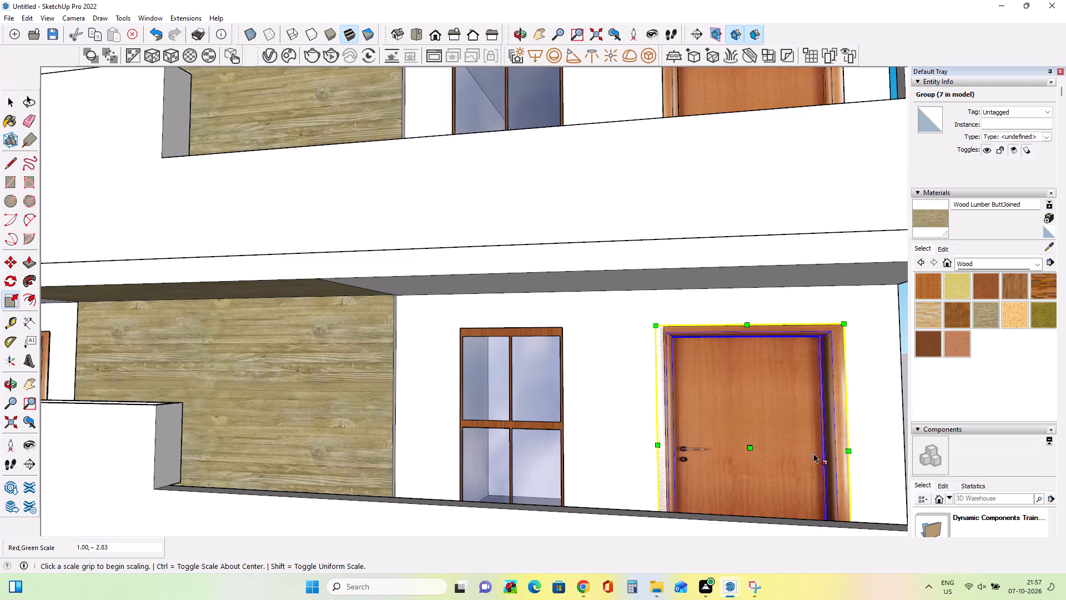
pyautogui.click(653, 445)
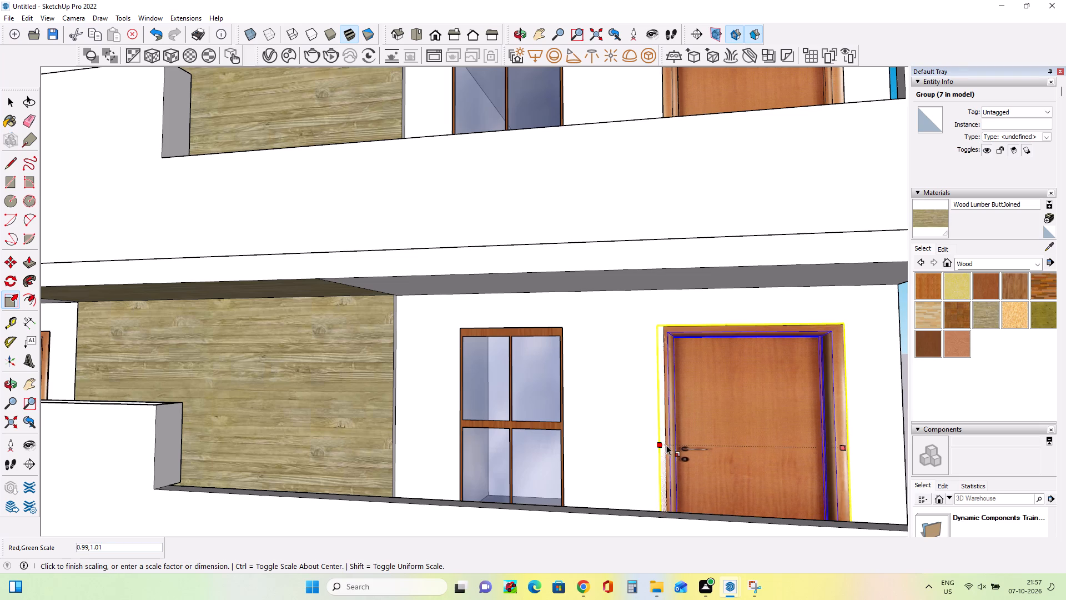
pyautogui.click(673, 444)
pyautogui.scroll(-9, 689, 451)
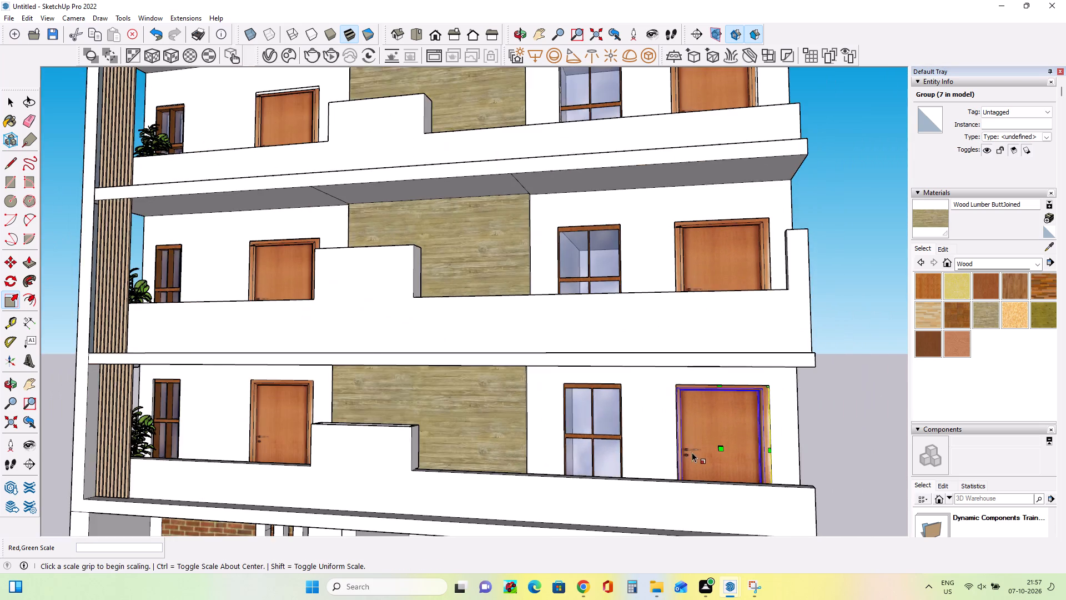
pyautogui.moveTo(695, 457); pyautogui.dragTo(733, 509, button='middle')
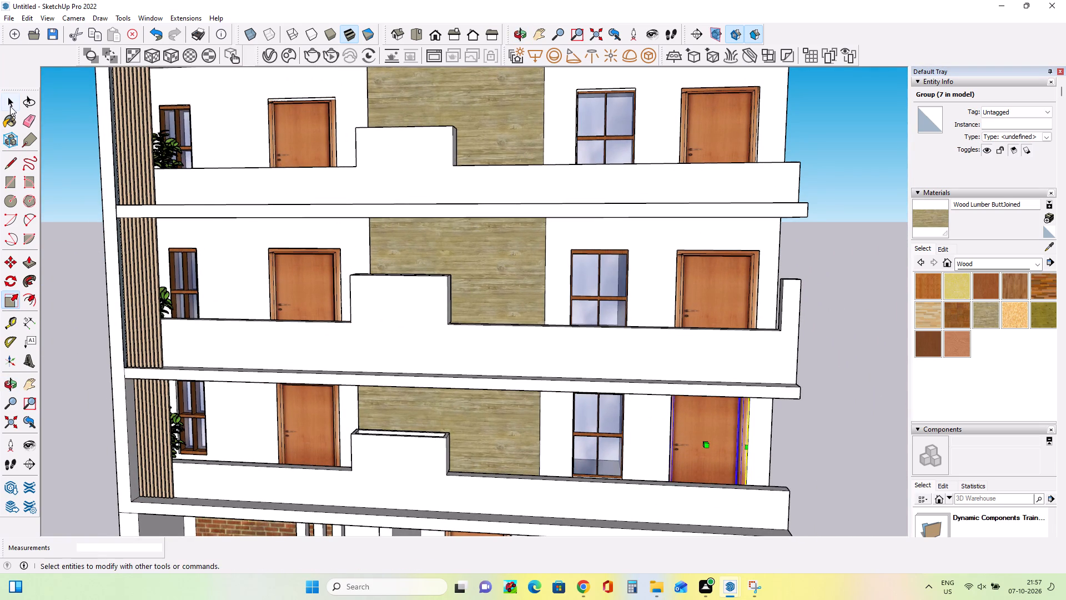
pyautogui.click(10, 106)
pyautogui.click(144, 221)
pyautogui.click(58, 247)
# Examine the whole facade with its fitted doors and compare it with the reference image beside the building.
pyautogui.moveTo(124, 386); pyautogui.dragTo(217, 431, button='middle')
pyautogui.scroll(-14, 217, 431)
pyautogui.moveTo(488, 494); pyautogui.dragTo(403, 482, button='middle')
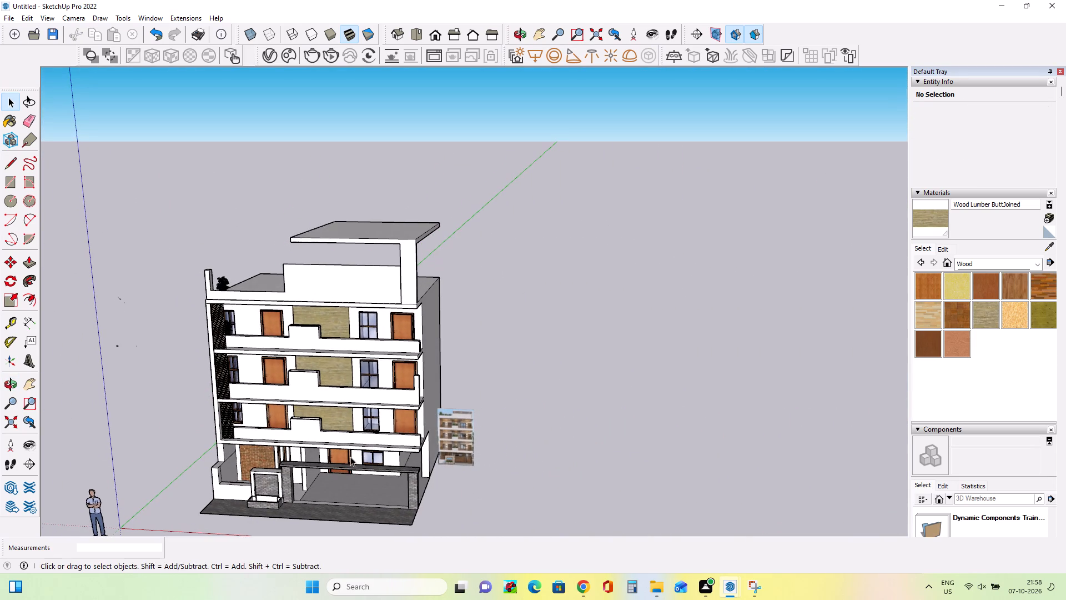
pyautogui.click(27, 389)
pyautogui.moveTo(310, 420); pyautogui.dragTo(349, 379)
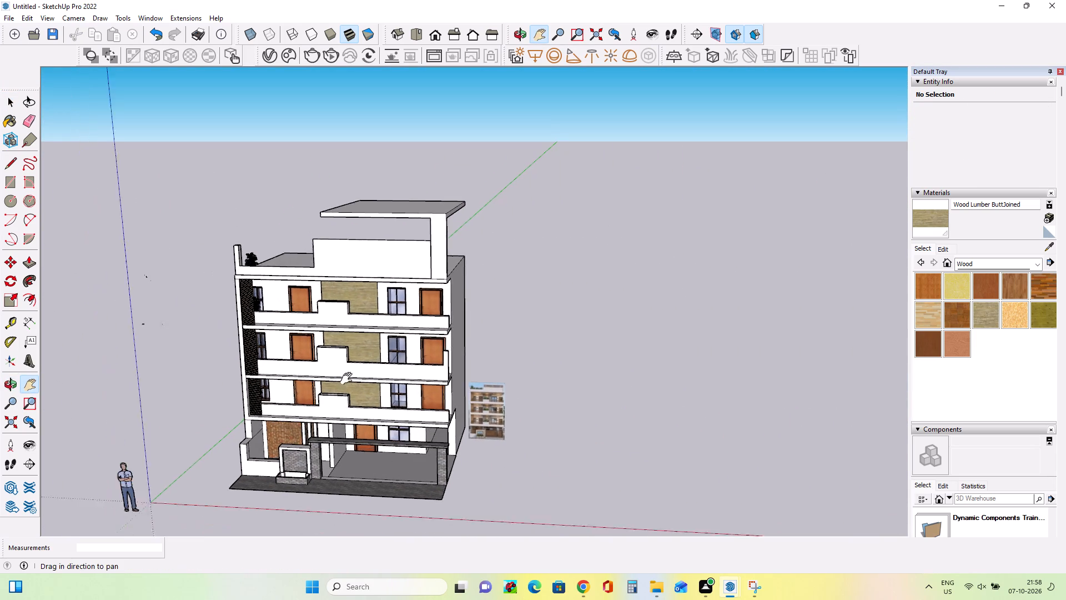
pyautogui.moveTo(349, 379); pyautogui.dragTo(364, 366)
pyautogui.scroll(3, 365, 362)
pyautogui.scroll(4, 575, 372)
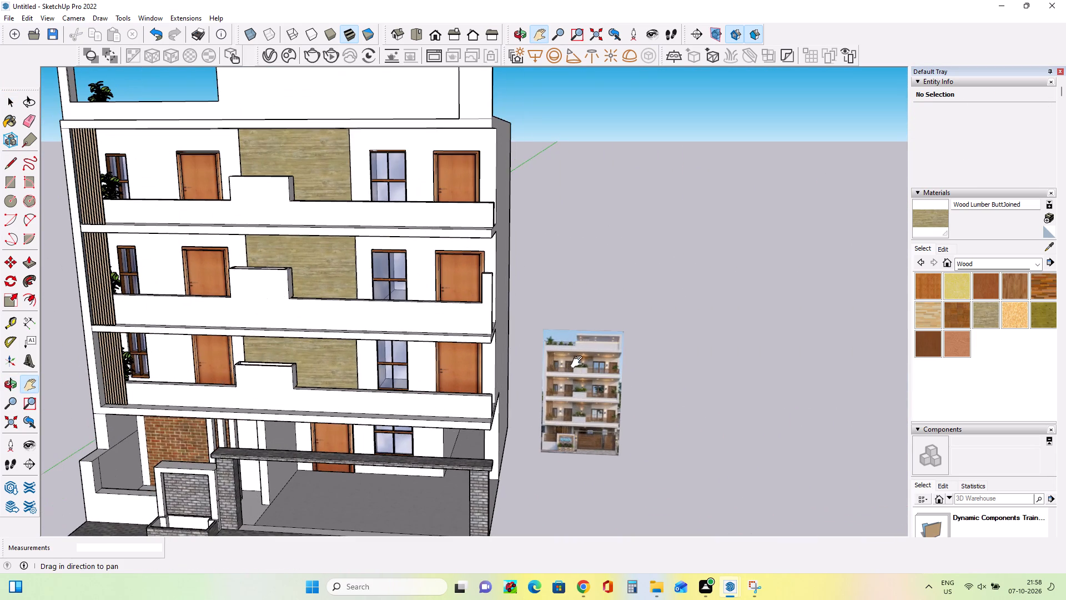
pyautogui.scroll(10, 600, 348)
pyautogui.scroll(-5, 633, 343)
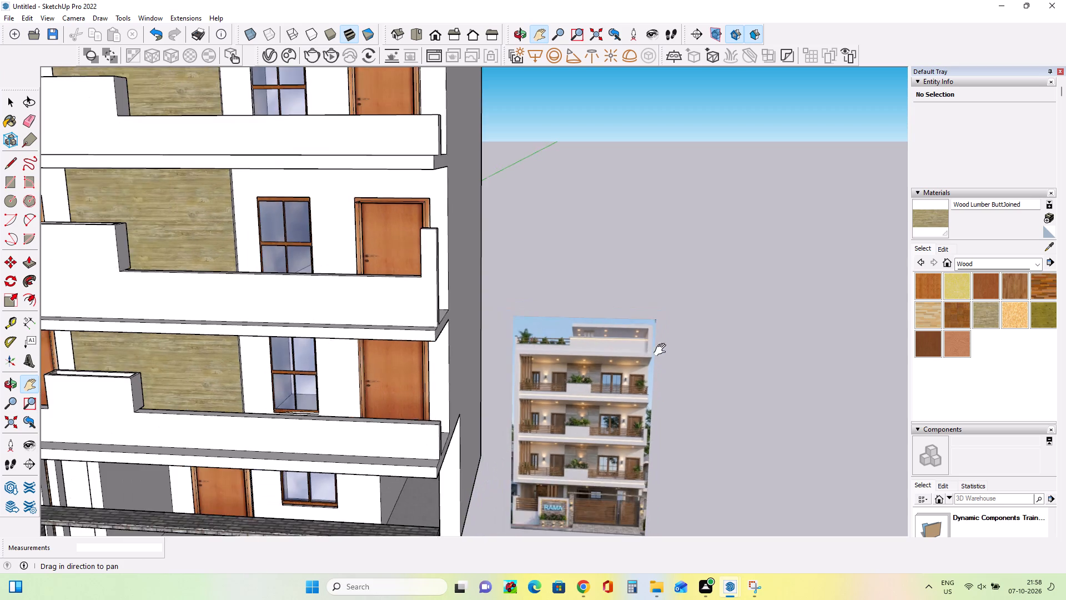
pyautogui.scroll(-14, 673, 350)
pyautogui.scroll(4, 438, 352)
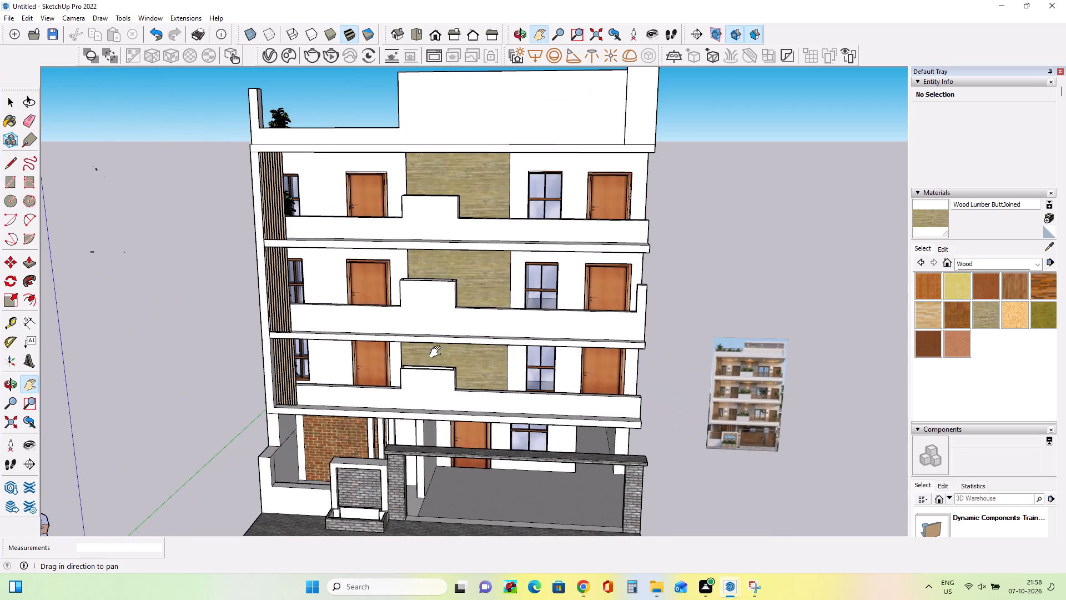
pyautogui.moveTo(439, 353); pyautogui.dragTo(462, 352, button='middle')
pyautogui.scroll(-5, 462, 346)
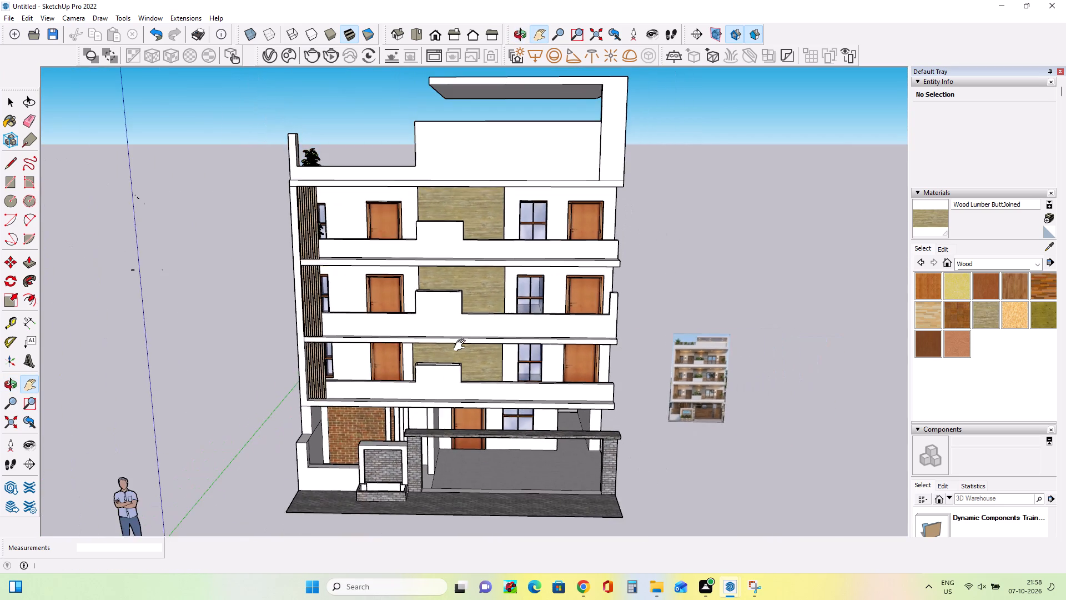
pyautogui.scroll(-4, 462, 345)
pyautogui.moveTo(449, 447); pyautogui.dragTo(451, 401, button='middle')
pyautogui.scroll(1, 448, 446)
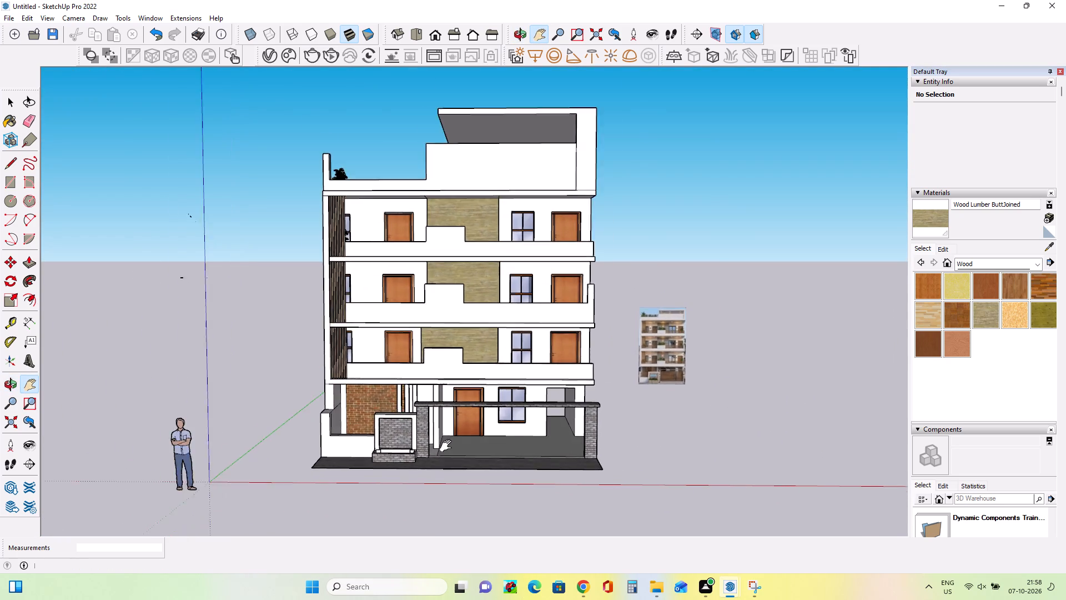
pyautogui.scroll(2, 448, 446)
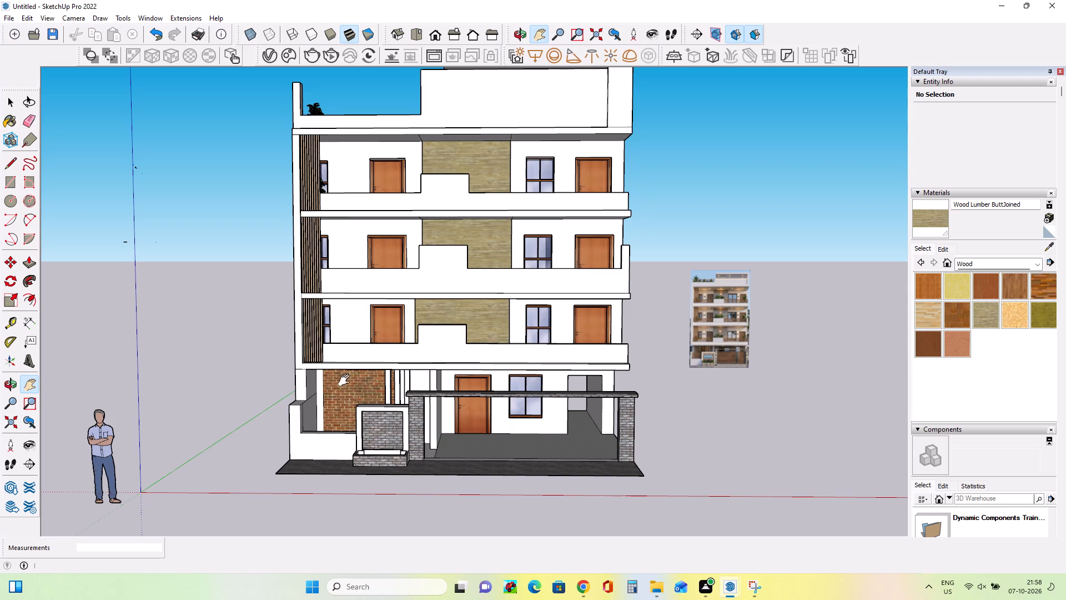
pyautogui.scroll(4, 319, 411)
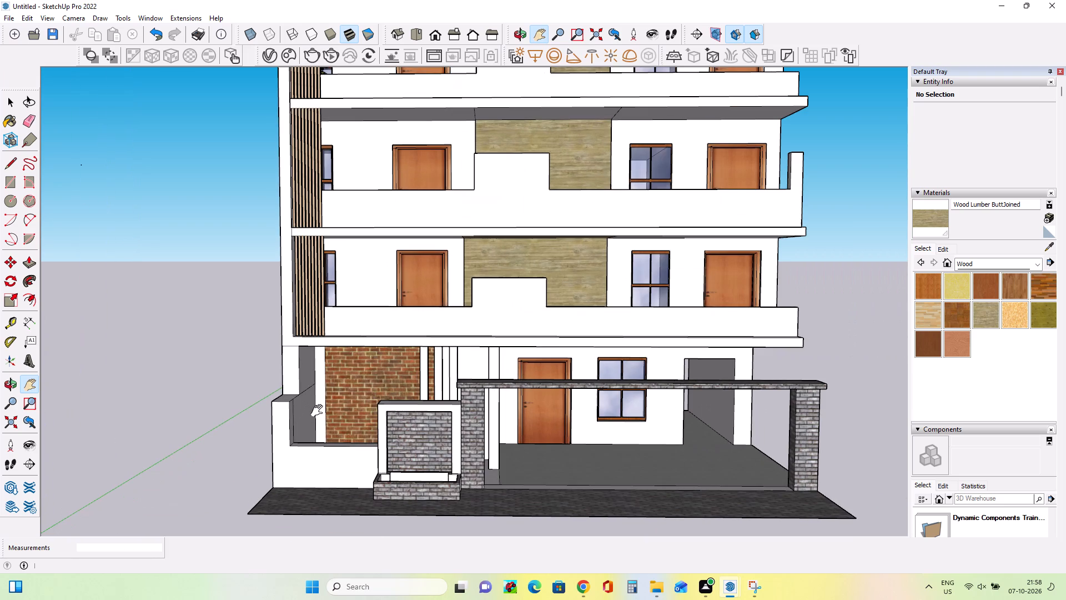
pyautogui.scroll(-3, 319, 411)
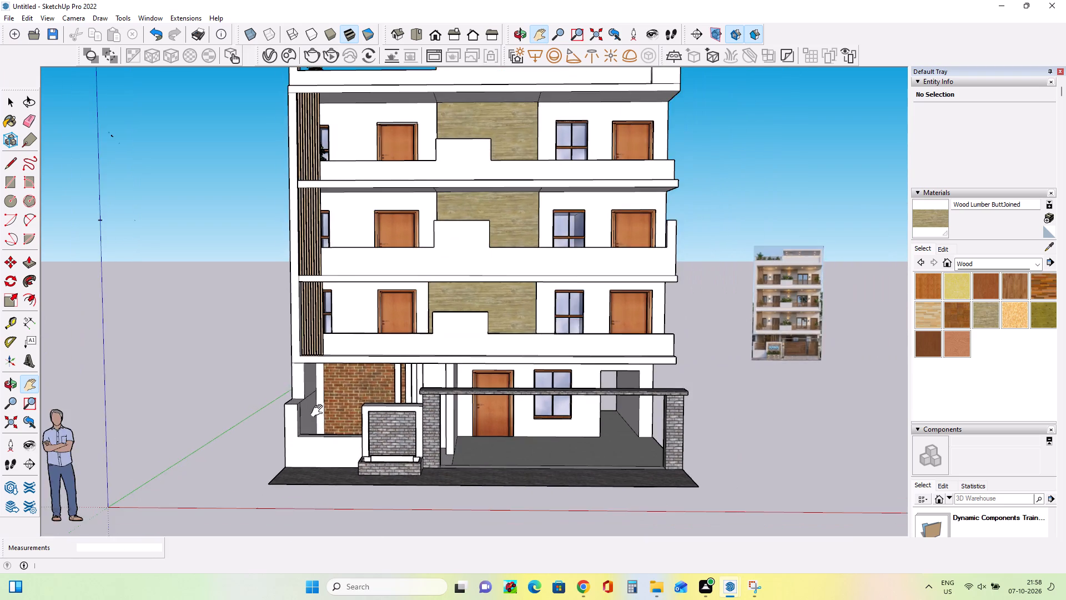
pyautogui.scroll(-6, 319, 411)
pyautogui.moveTo(327, 436); pyautogui.dragTo(374, 420, button='middle')
pyautogui.scroll(6, 420, 397)
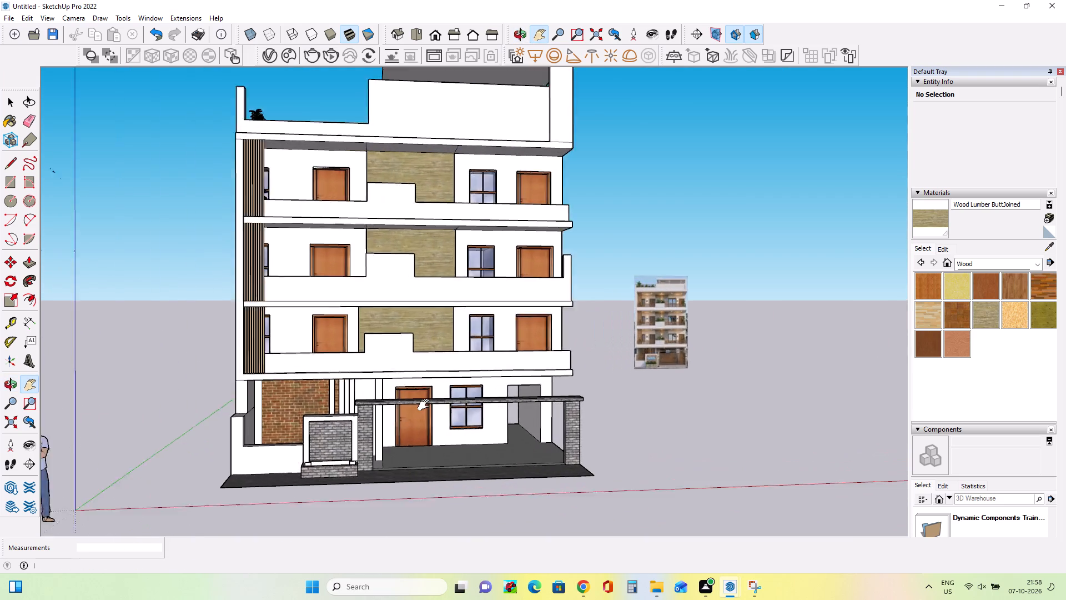
pyautogui.scroll(1, 426, 405)
pyautogui.moveTo(520, 442); pyautogui.dragTo(448, 491, button='middle')
pyautogui.scroll(4, 212, 414)
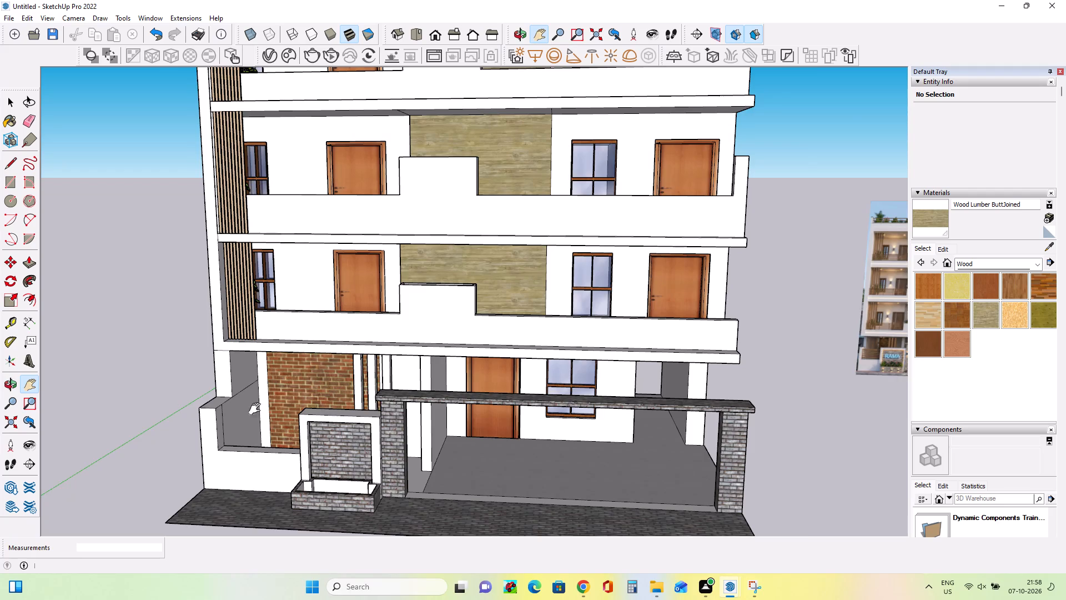
# Erase the stray edges on the side wall's inner face beside the ground-floor brick wall.
pyautogui.click(26, 118)
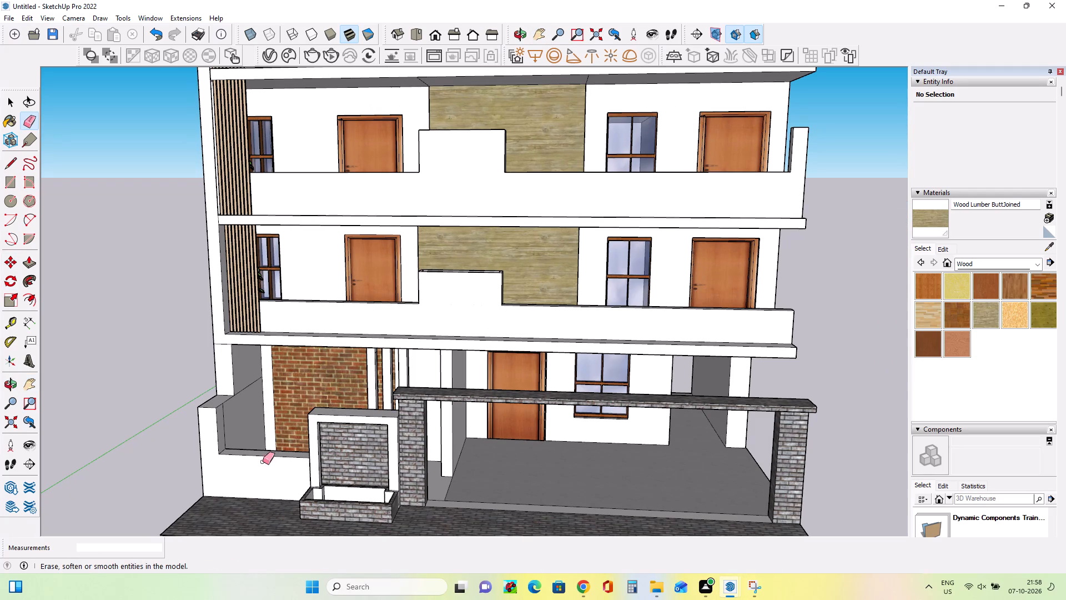
pyautogui.click(226, 428)
pyautogui.click(224, 428)
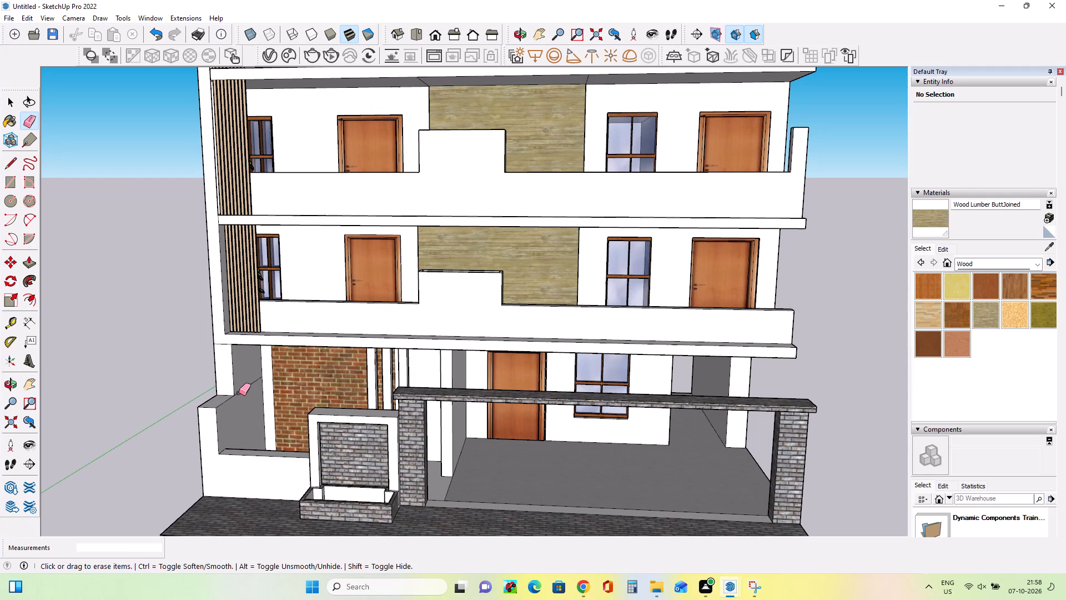
pyautogui.click(239, 393)
# Import the Component_67 plant model from Downloads and place it on the ground in front of the building.
pyautogui.scroll(-3, 242, 438)
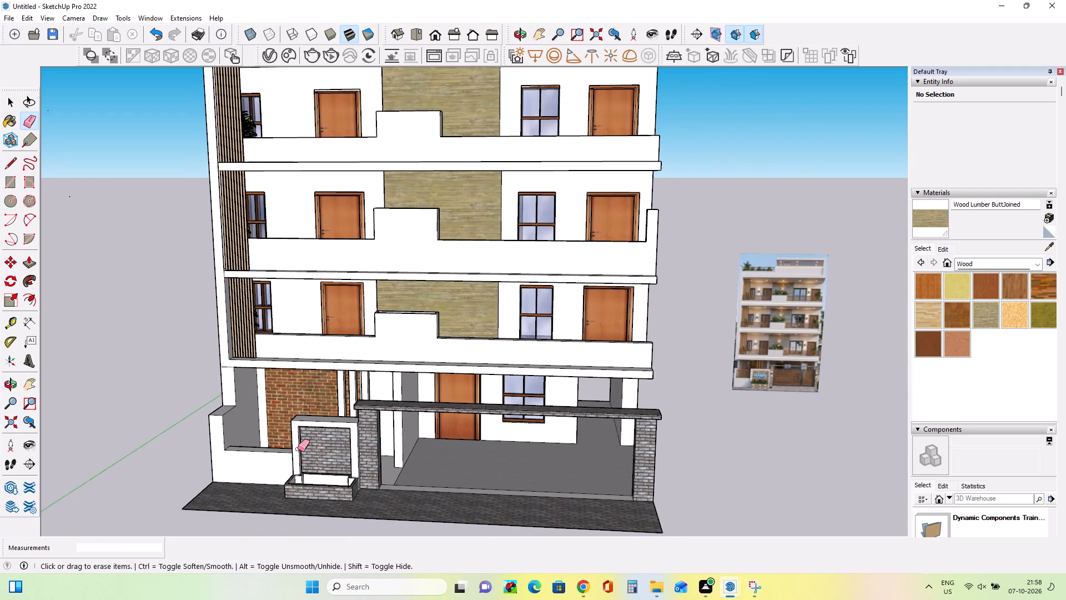
pyautogui.scroll(-3, 343, 449)
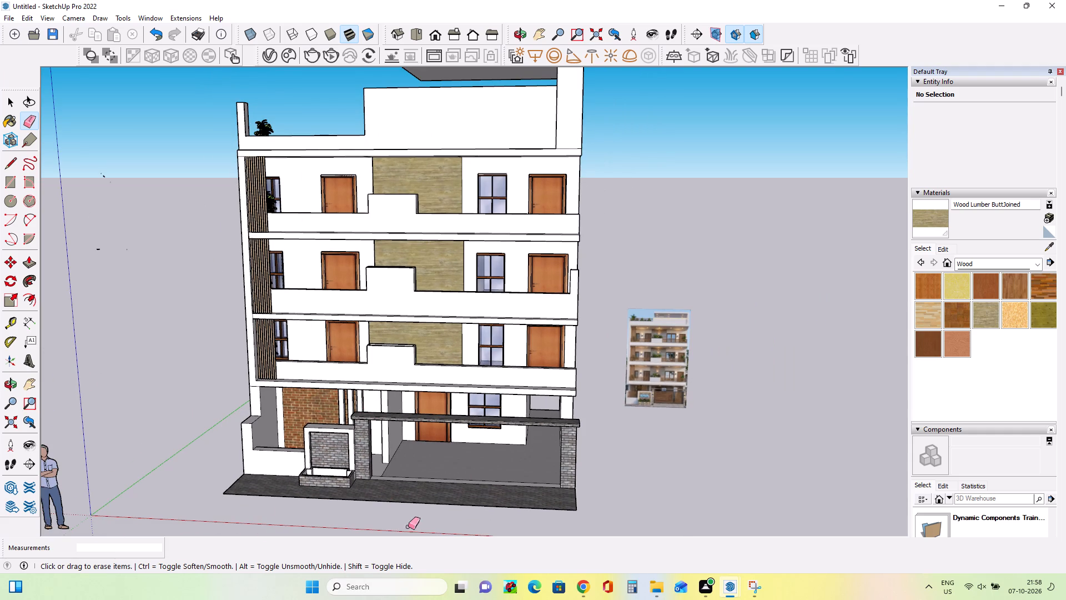
pyautogui.click(6, 15)
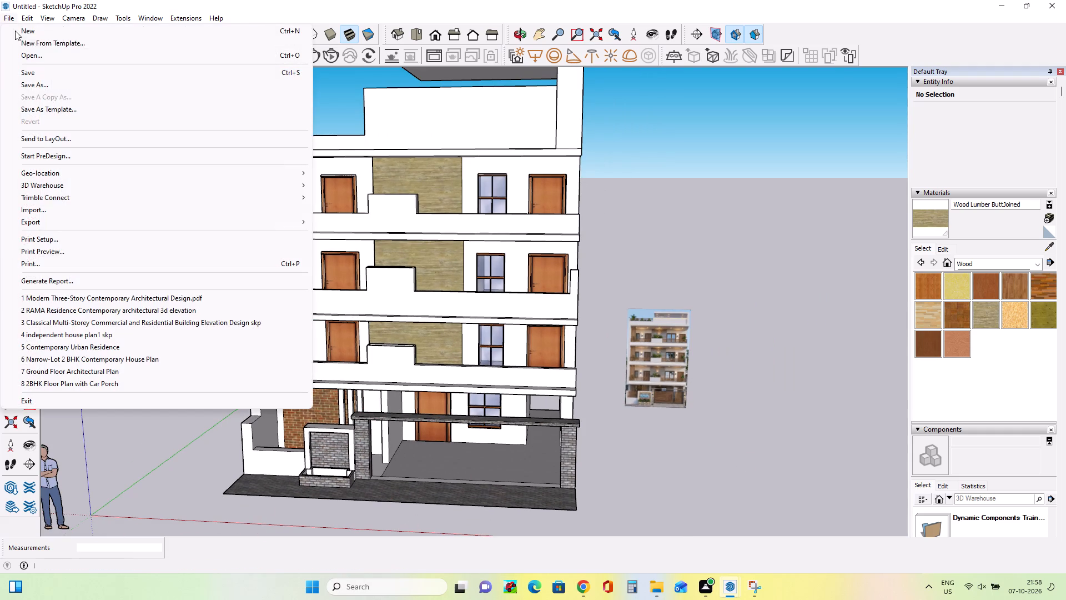
pyautogui.click(51, 213)
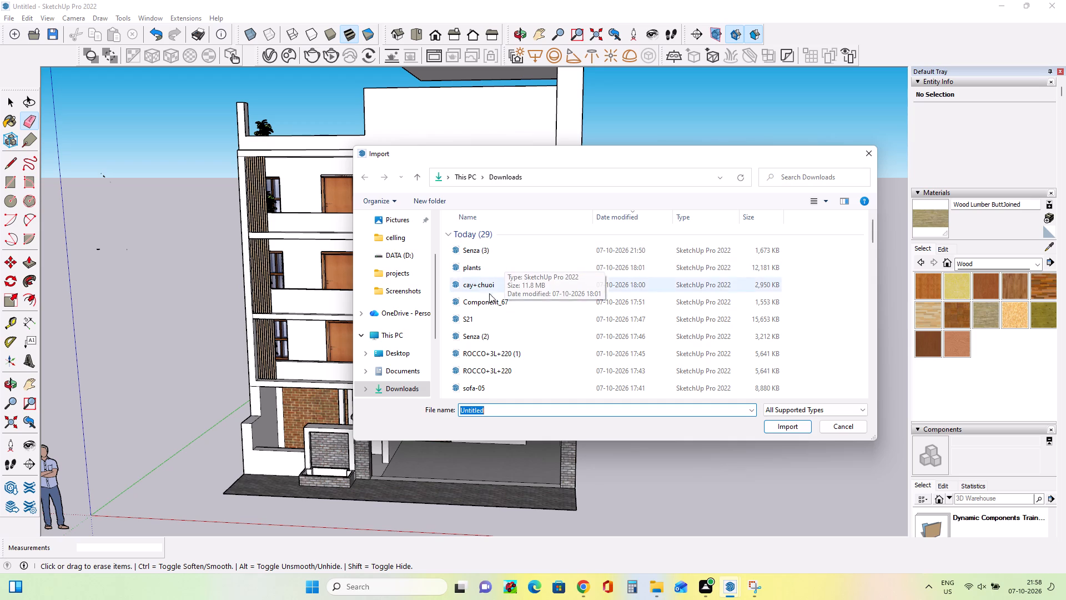
pyautogui.click(505, 297)
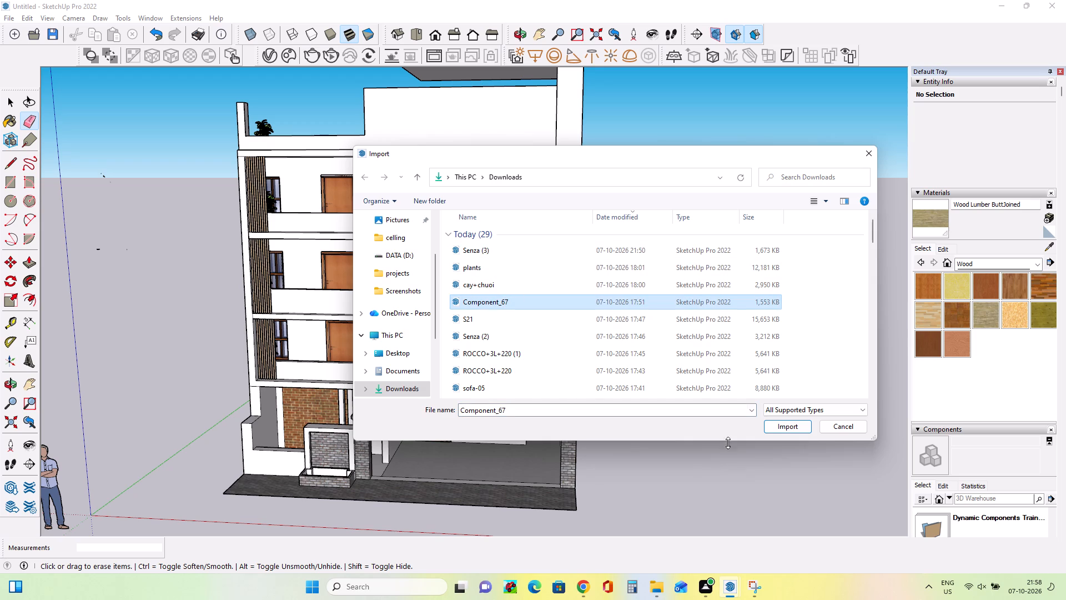
pyautogui.click(778, 424)
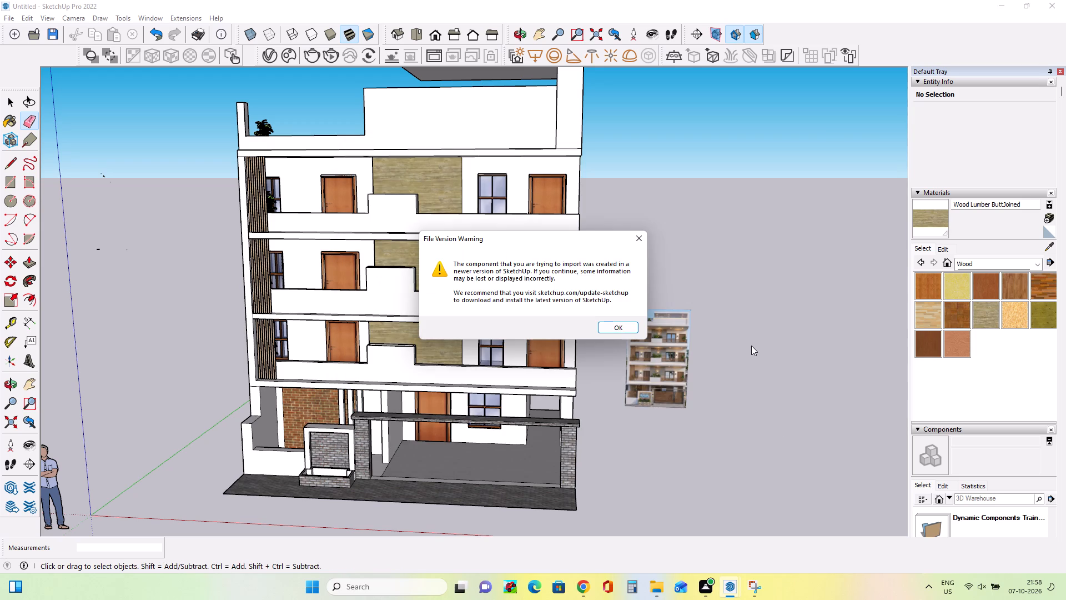
pyautogui.click(621, 323)
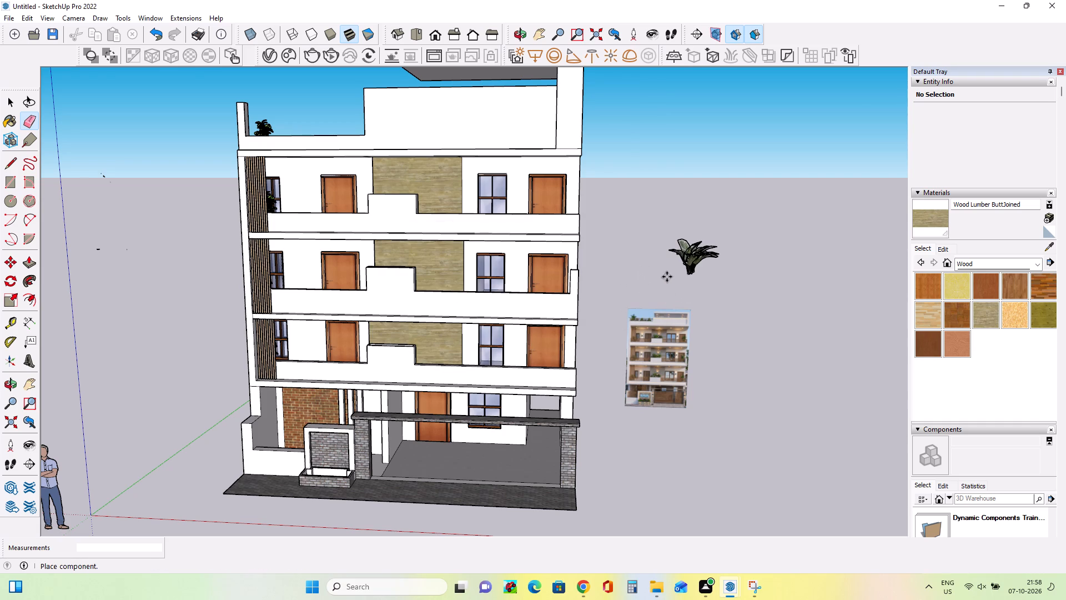
pyautogui.scroll(-4, 273, 117)
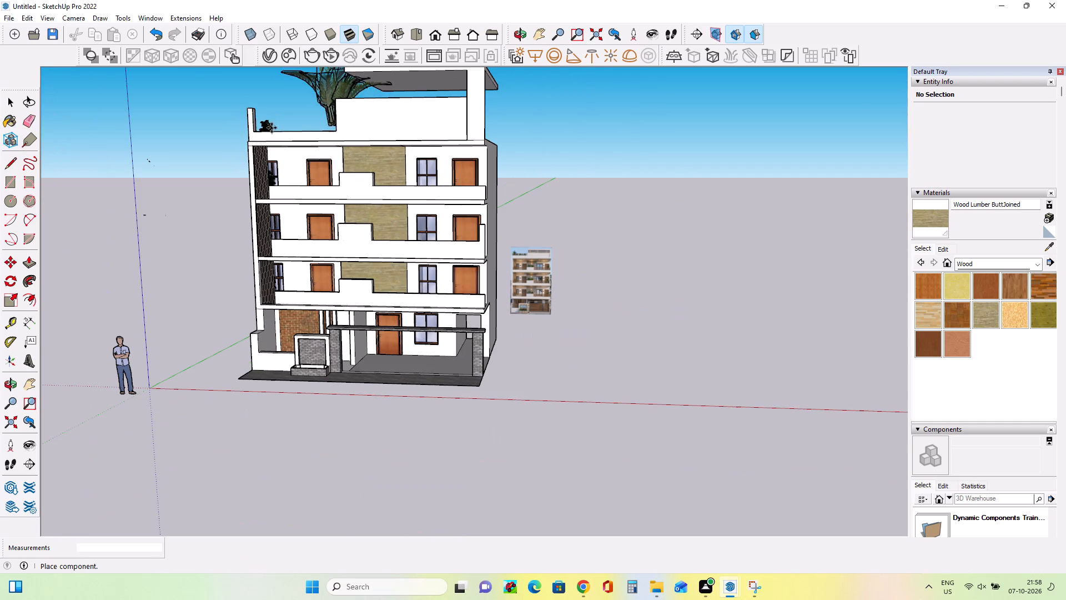
pyautogui.moveTo(288, 384); pyautogui.dragTo(404, 423, button='middle')
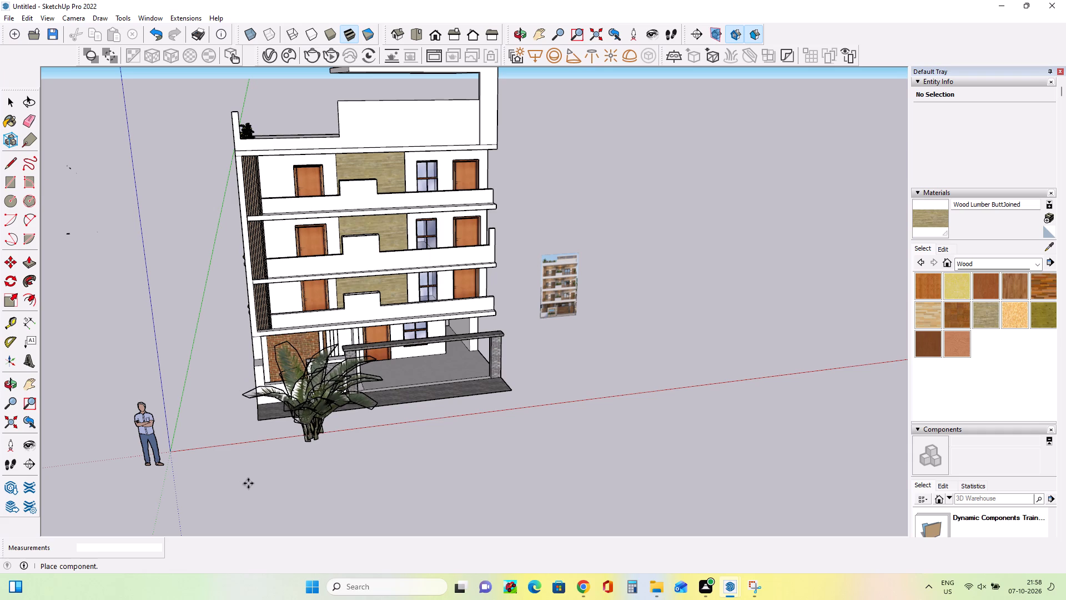
pyautogui.click(306, 474)
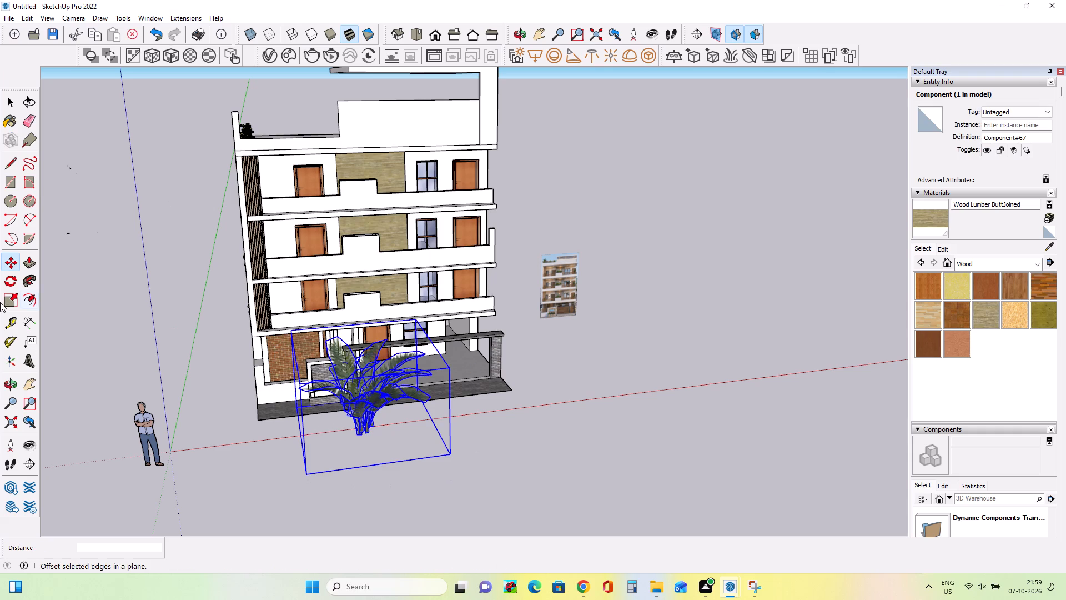
# Scale the Component#67 plant down uniformly from its corner grip to a factor of about 0.11.
pyautogui.click(7, 306)
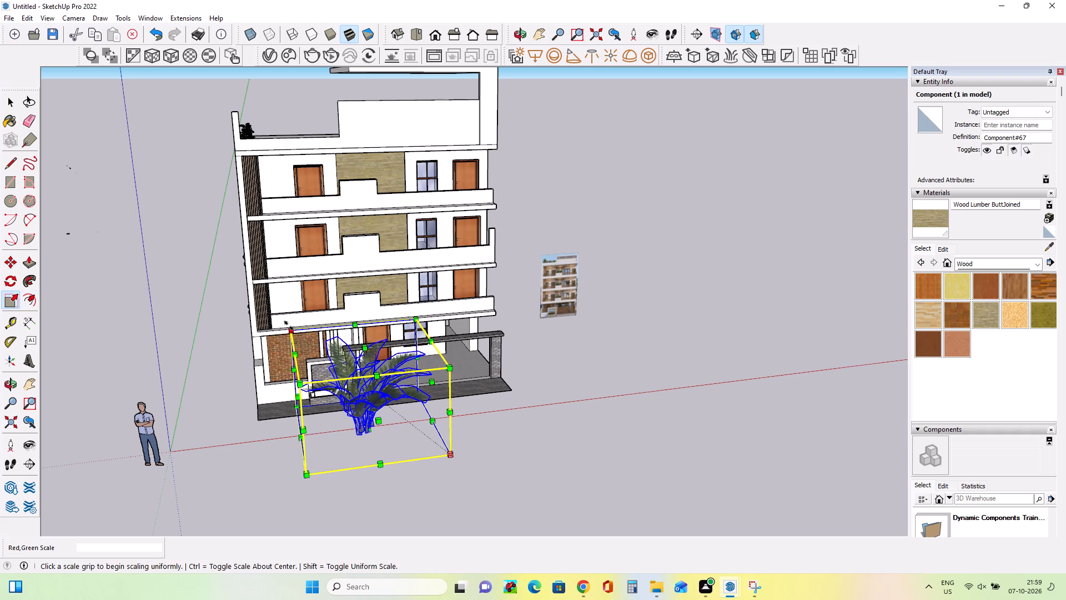
pyautogui.click(289, 326)
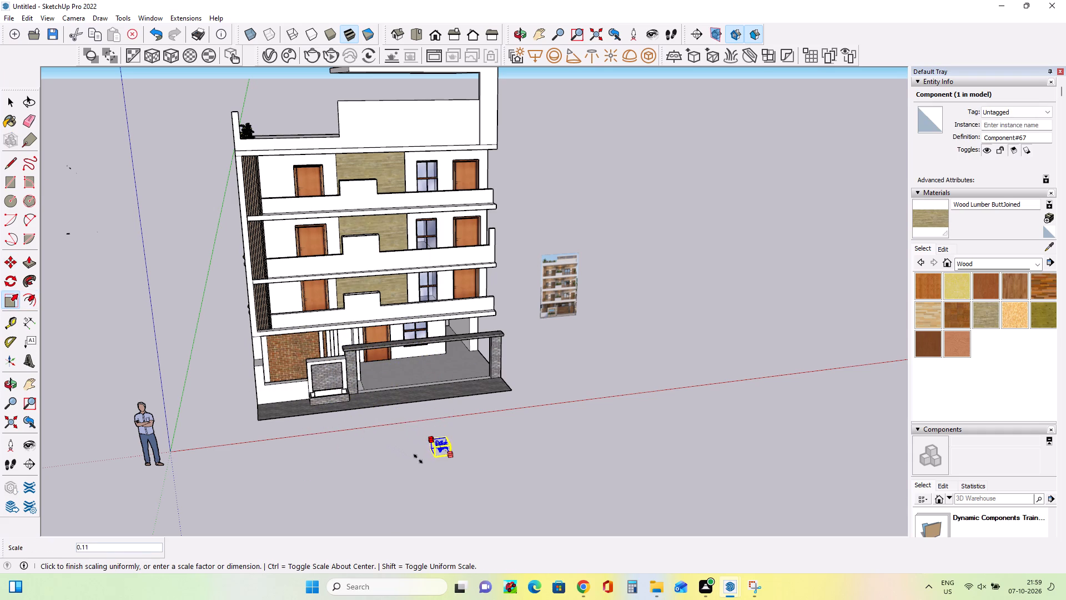
pyautogui.click(418, 459)
# Move the small plant into the brick planter below the framed brick wall, shifting it to the planter's end farthest from the gateway.
pyautogui.scroll(13, 435, 462)
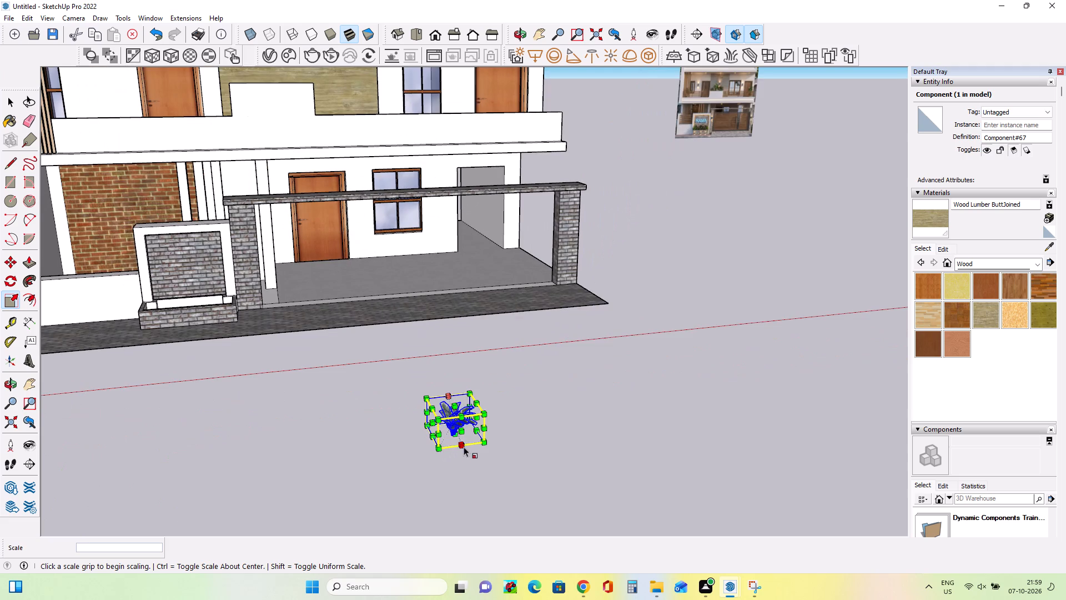
pyautogui.scroll(-4, 467, 446)
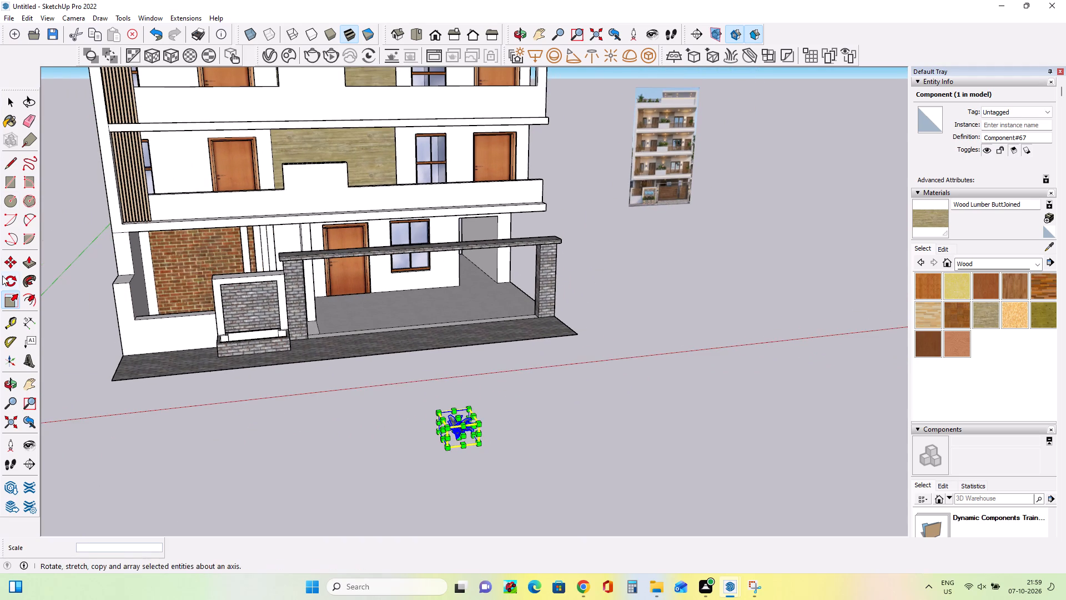
pyautogui.click(6, 270)
pyautogui.click(447, 450)
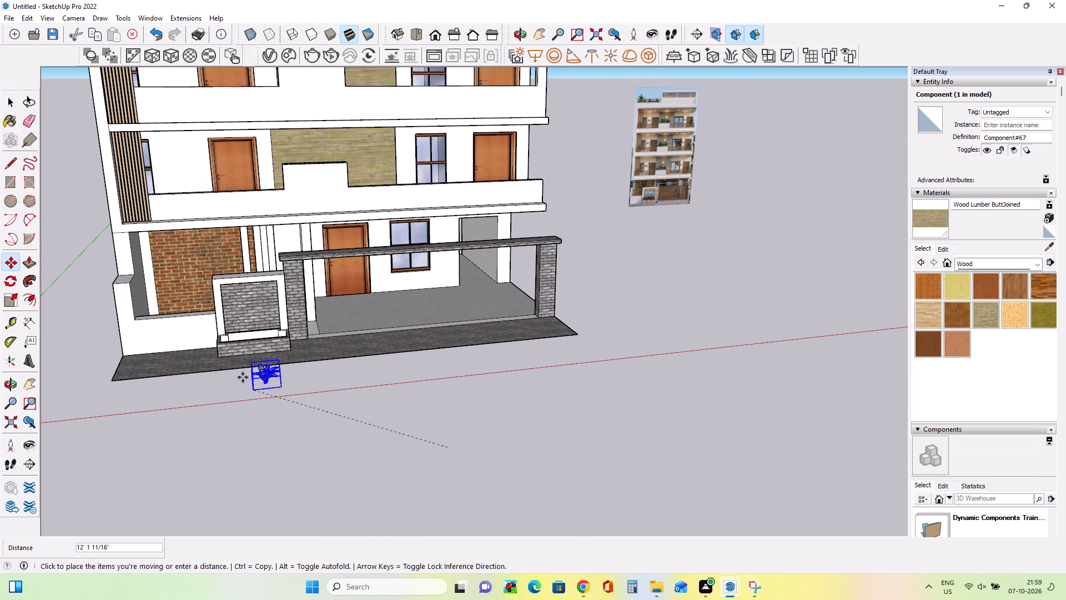
pyautogui.click(222, 349)
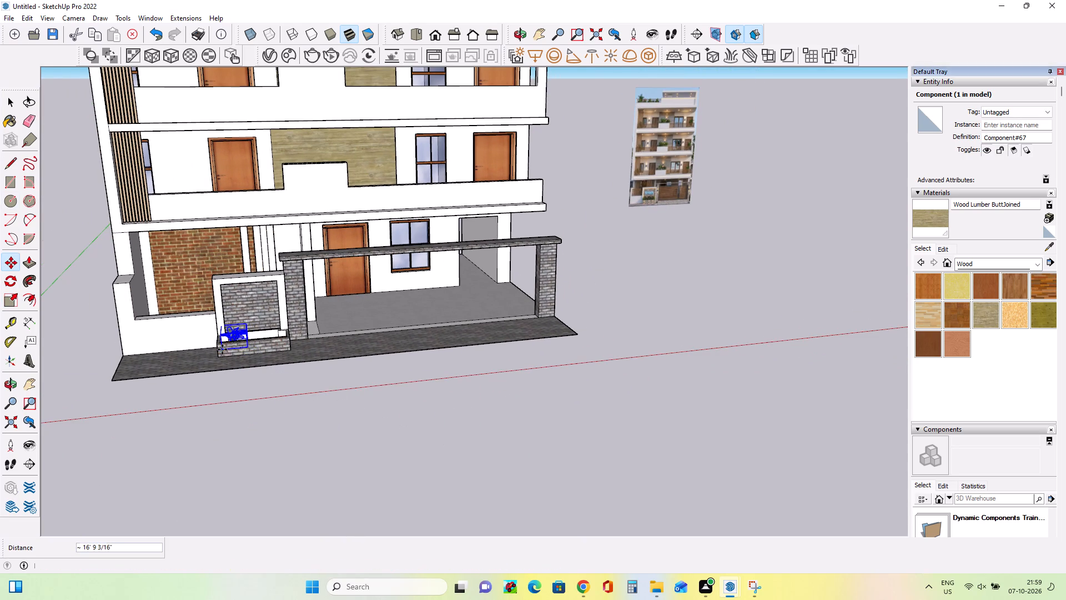
pyautogui.scroll(13, 251, 339)
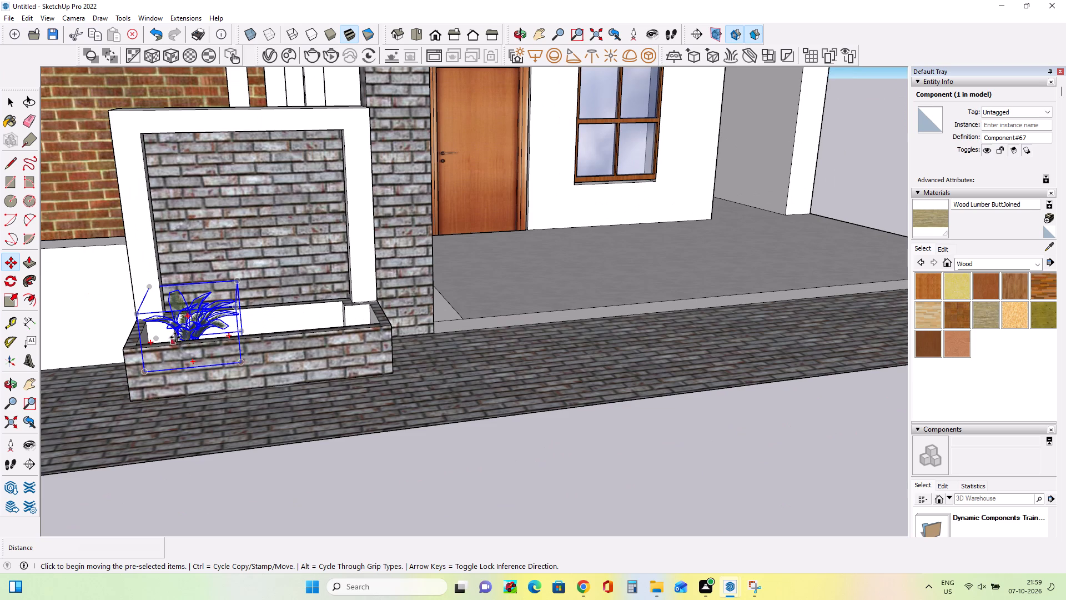
pyautogui.click(177, 336)
pyautogui.click(153, 339)
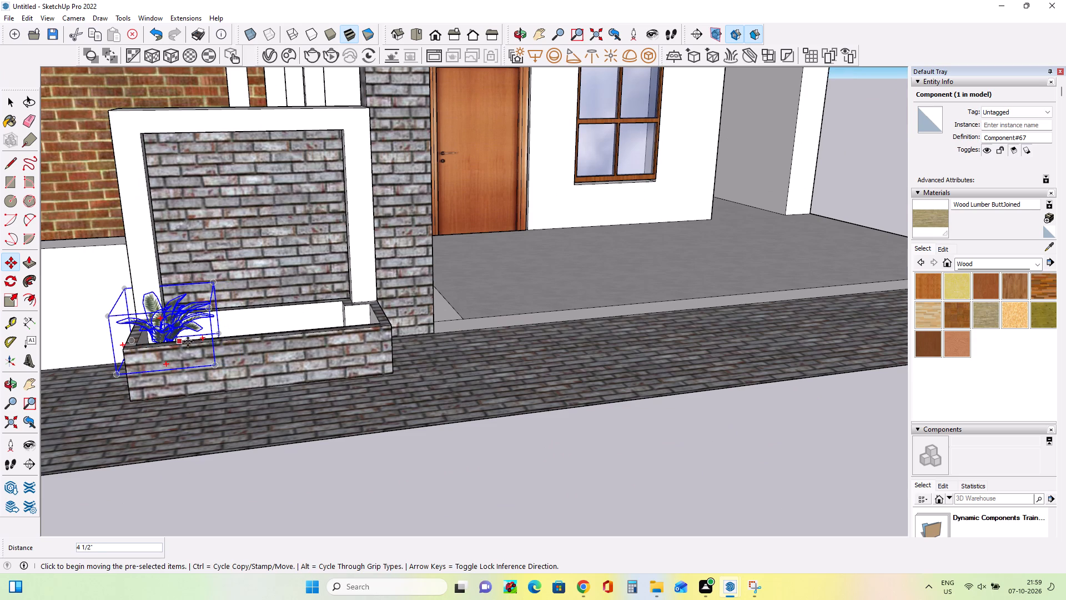
# Copy the plant four times along the brick planter in front of the framed wall to fill its length.
pyautogui.click(214, 347)
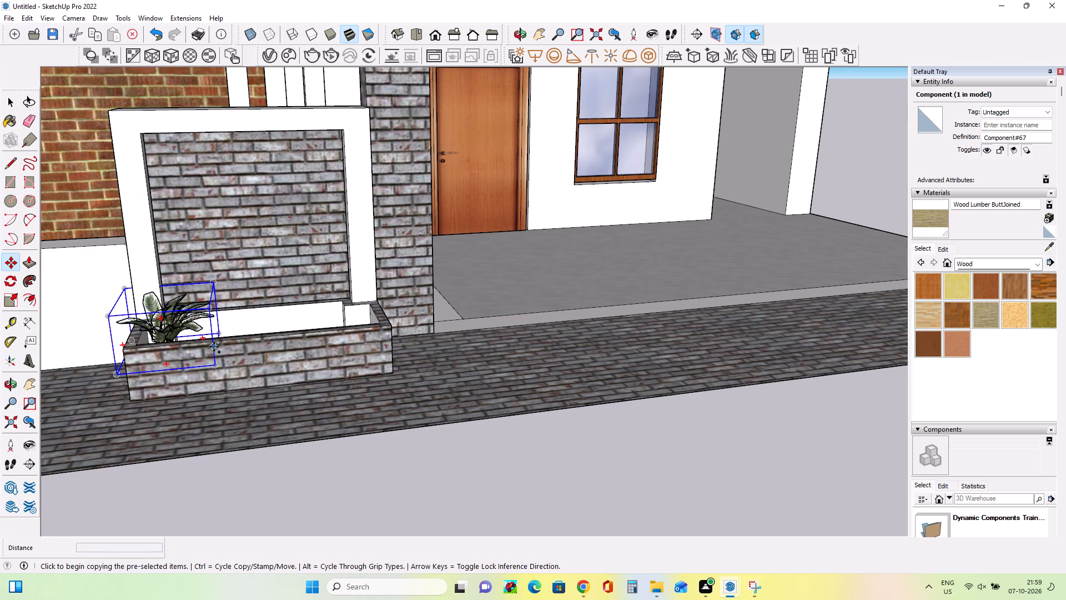
pyautogui.click(256, 349)
pyautogui.keyDown('ctrl'); pyautogui.click(257, 349); pyautogui.keyUp('ctrl')
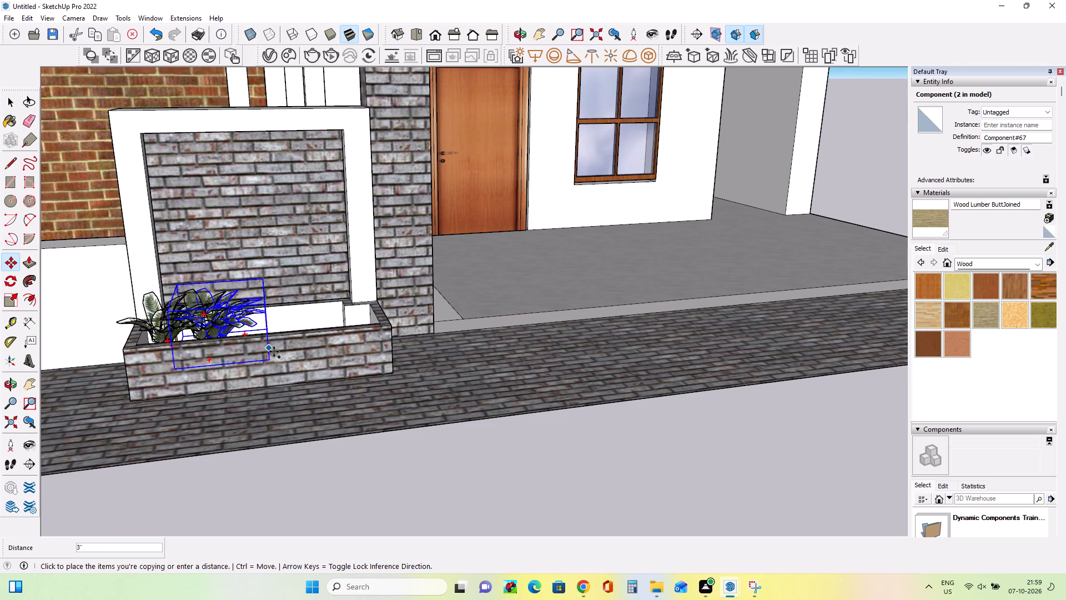
pyautogui.click(304, 353)
pyautogui.click(304, 353)
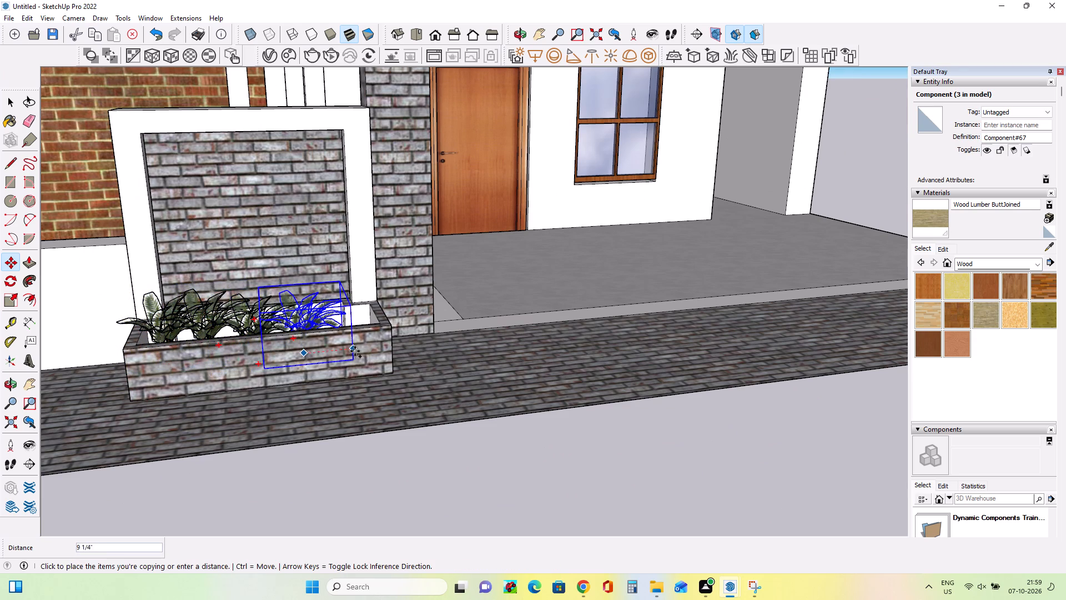
pyautogui.click(356, 351)
pyautogui.click(356, 351)
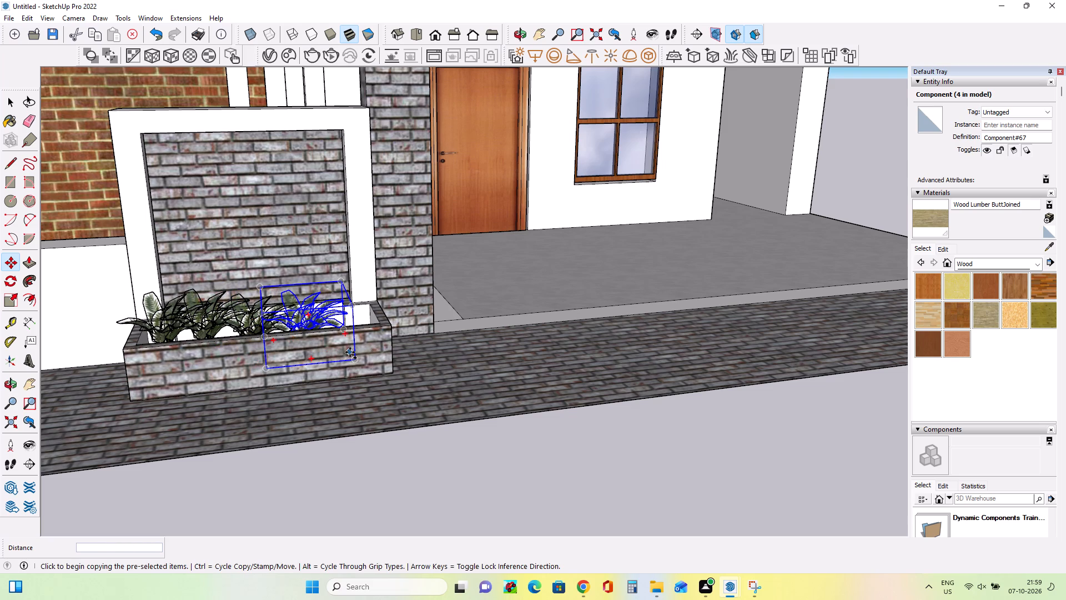
pyautogui.click(350, 352)
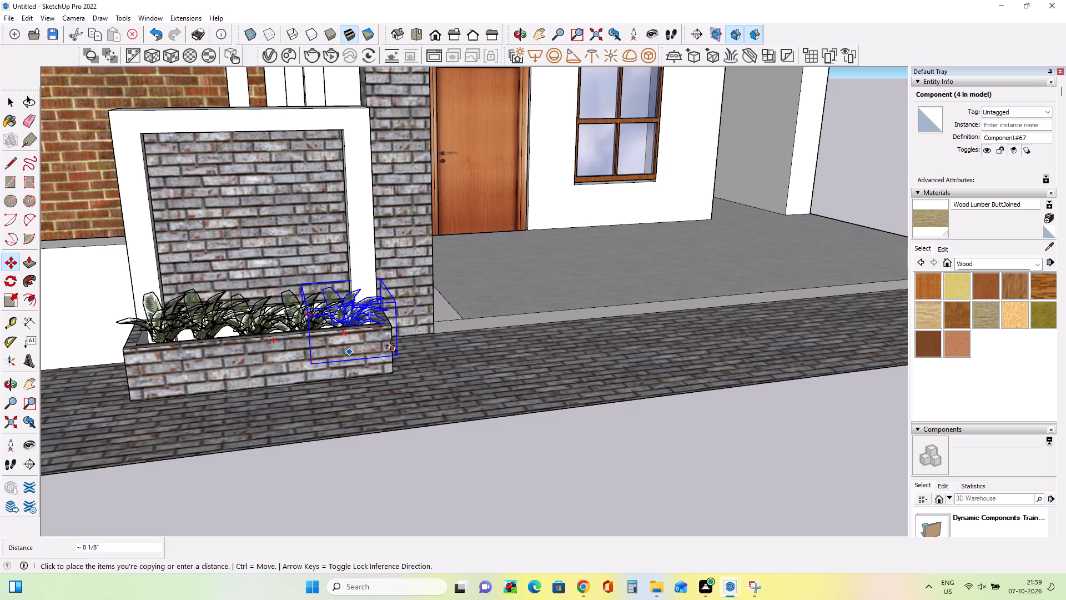
pyautogui.click(390, 346)
pyautogui.scroll(-15, 389, 369)
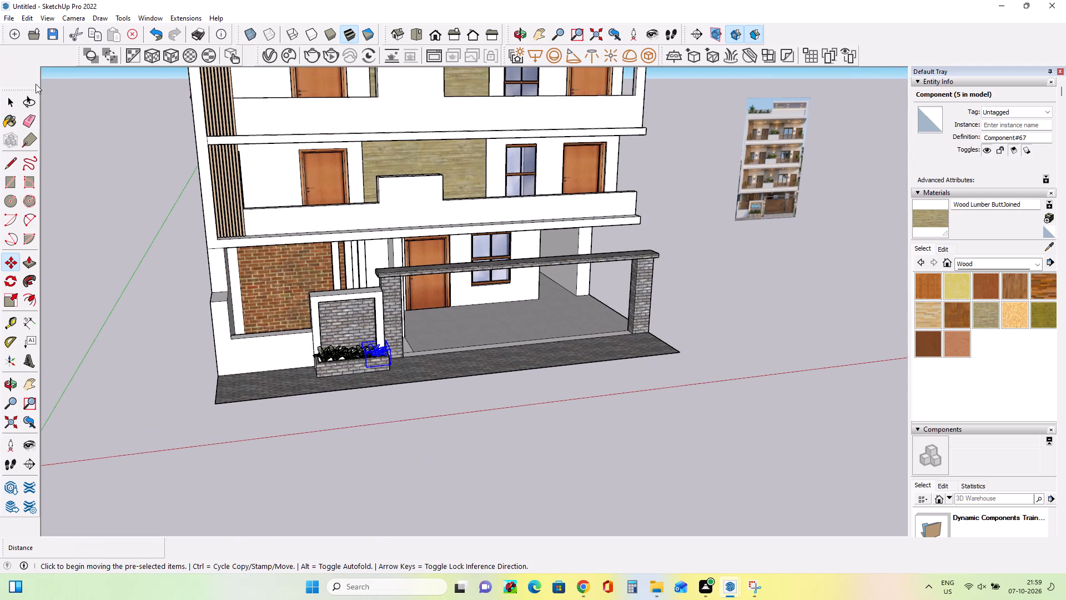
pyautogui.click(15, 108)
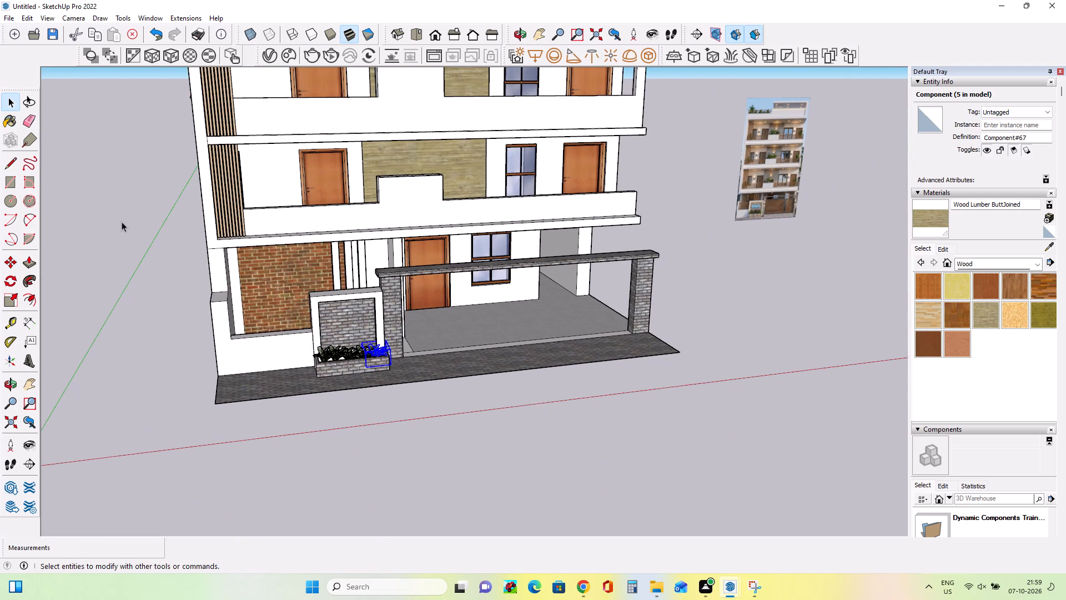
pyautogui.click(154, 236)
# Examine the reference image's balconies, planters and ground floor, and compare them with the modelled facade.
pyautogui.scroll(5, 754, 158)
pyautogui.scroll(3, 793, 192)
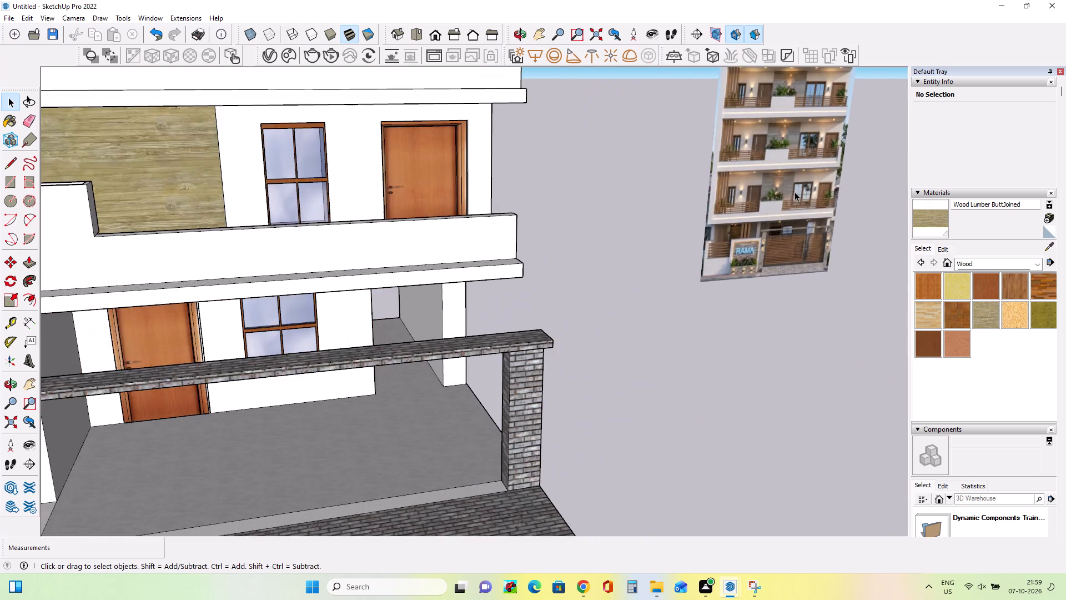
pyautogui.scroll(16, 795, 192)
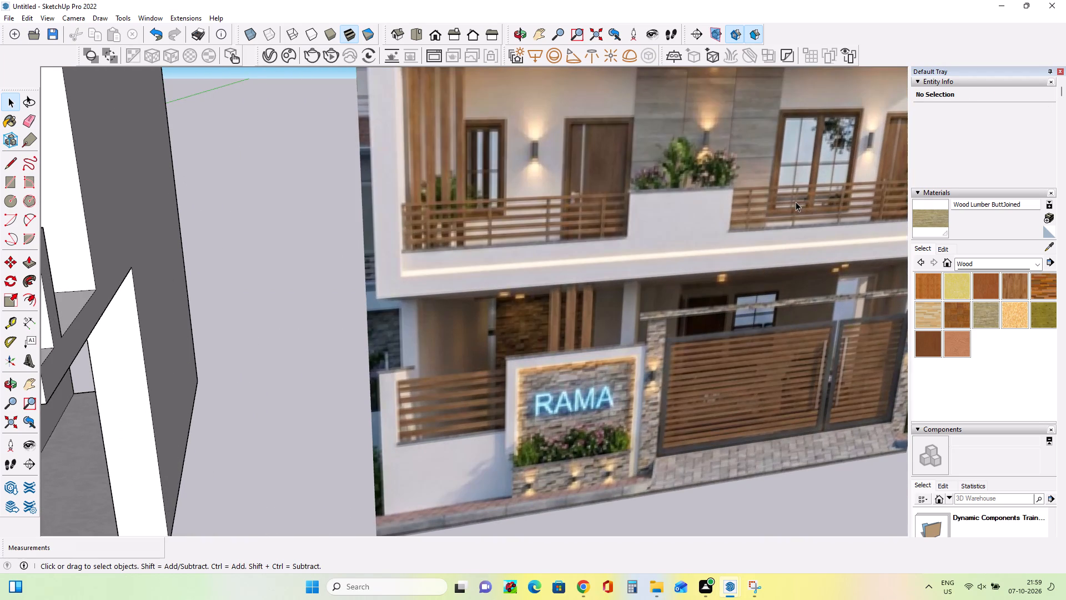
pyautogui.scroll(-13, 793, 203)
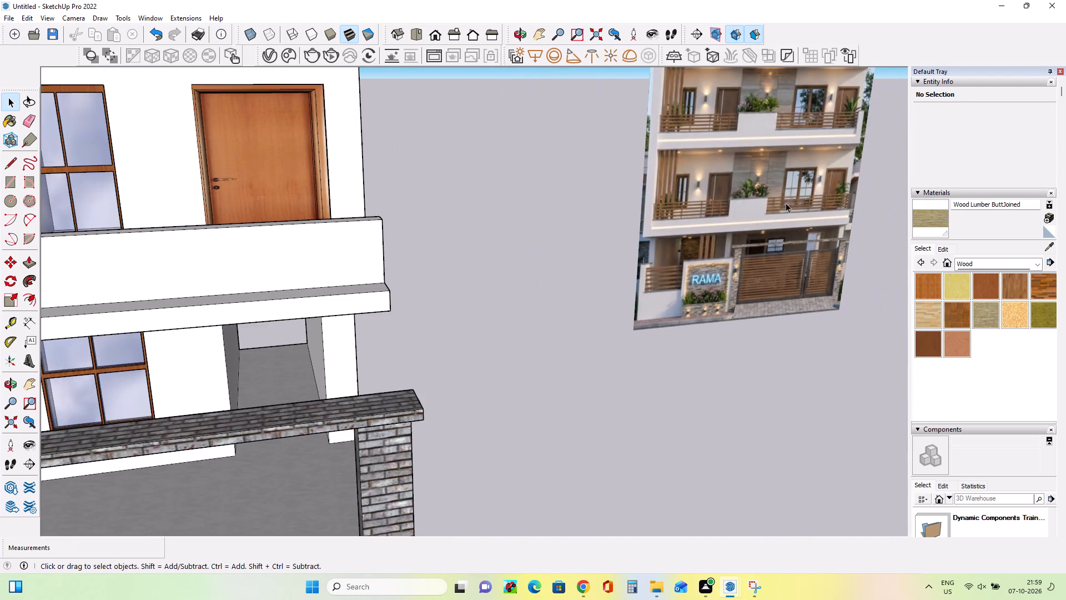
pyautogui.scroll(-15, 786, 203)
pyautogui.scroll(5, 420, 294)
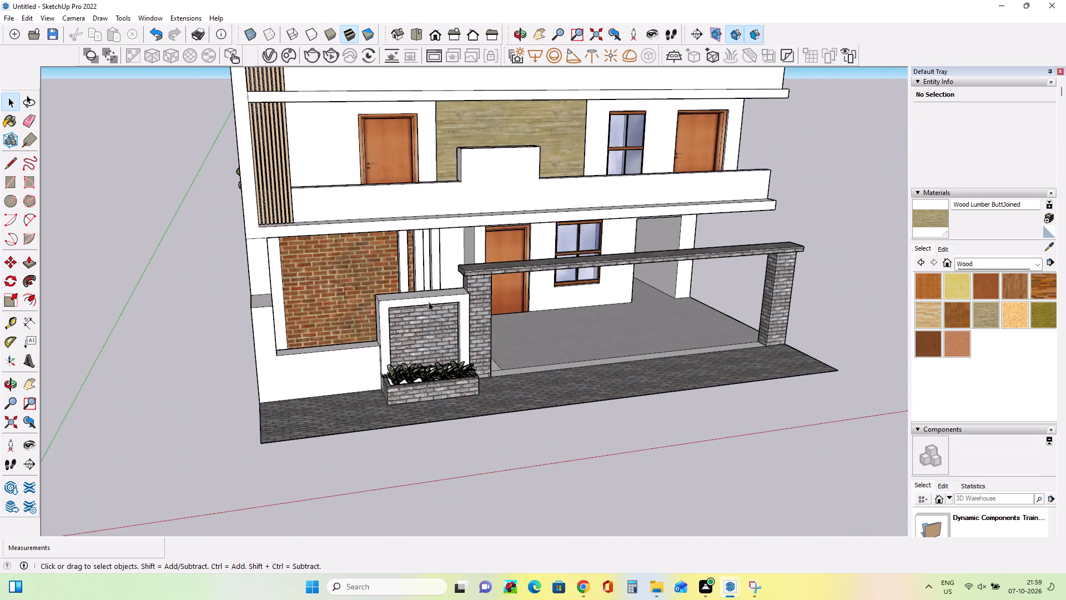
pyautogui.moveTo(466, 350); pyautogui.dragTo(391, 316, button='middle')
pyautogui.scroll(-9, 383, 316)
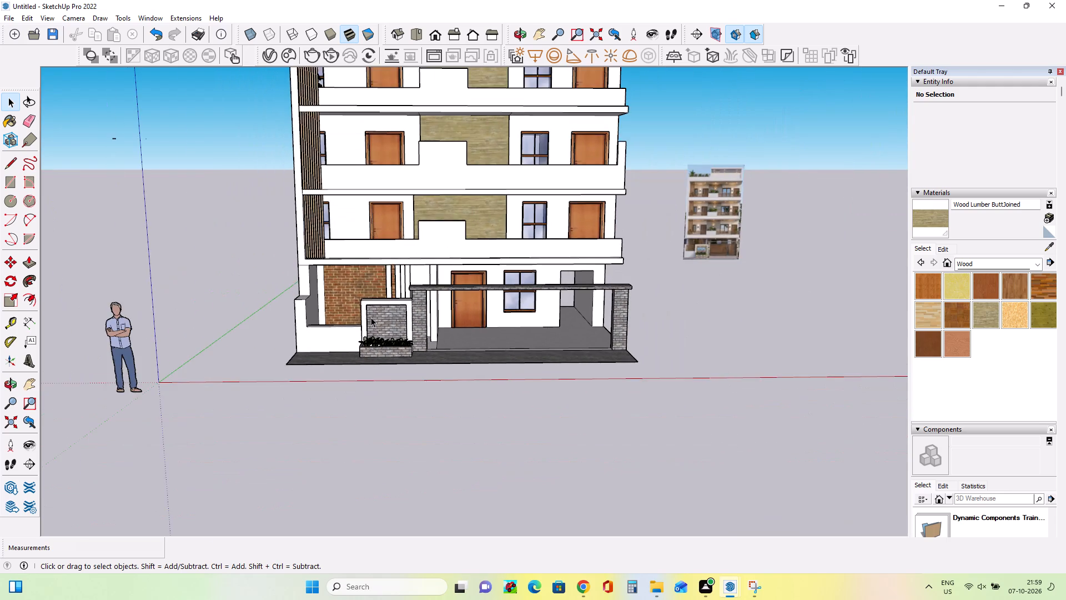
pyautogui.scroll(-4, 371, 317)
pyautogui.click(28, 386)
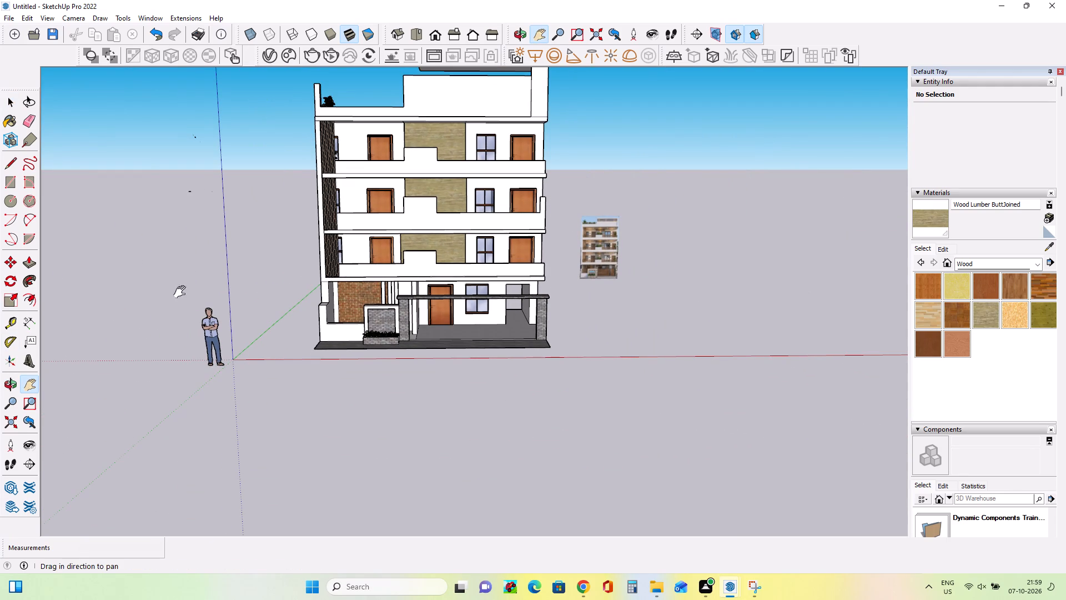
pyautogui.moveTo(293, 241); pyautogui.dragTo(294, 321)
pyautogui.scroll(3, 474, 323)
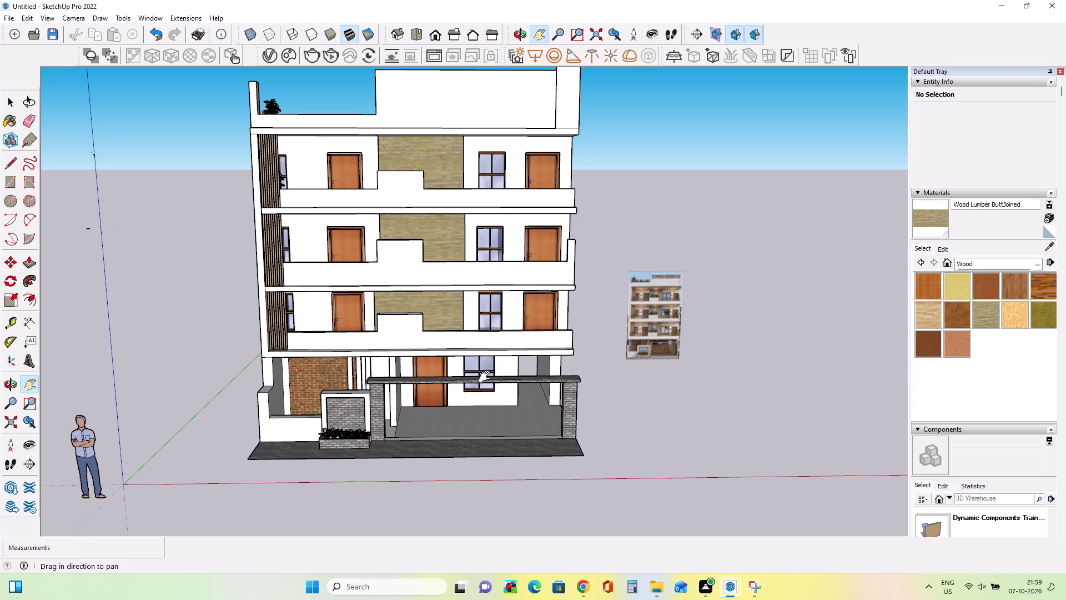
pyautogui.scroll(20, 676, 367)
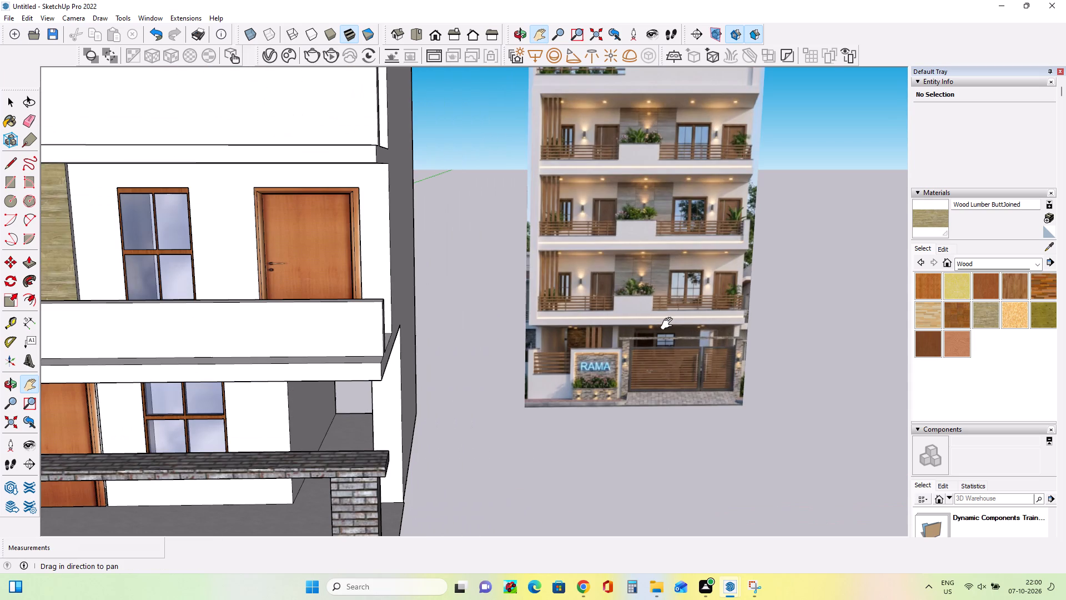
pyautogui.scroll(-13, 669, 324)
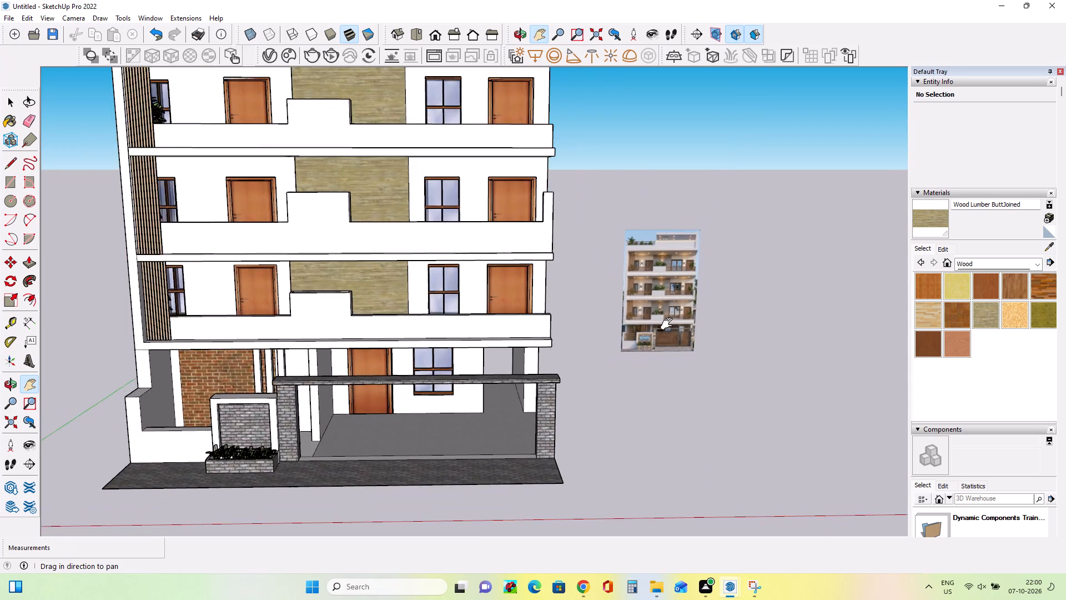
pyautogui.scroll(-8, 669, 324)
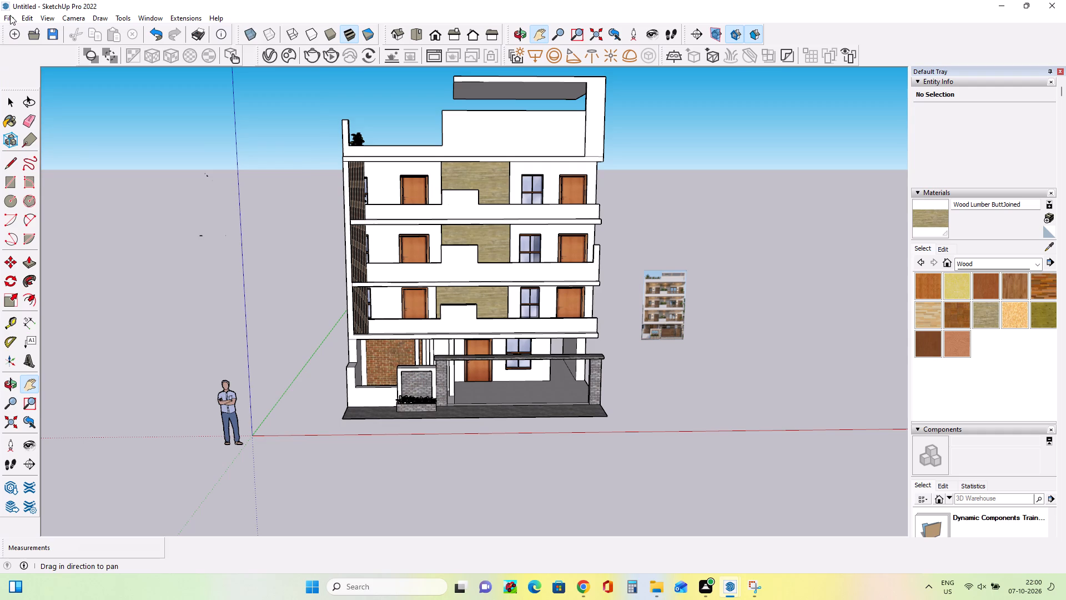
# Import the Senza (3) model from Downloads into the scene.
pyautogui.click(10, 15)
pyautogui.click(43, 210)
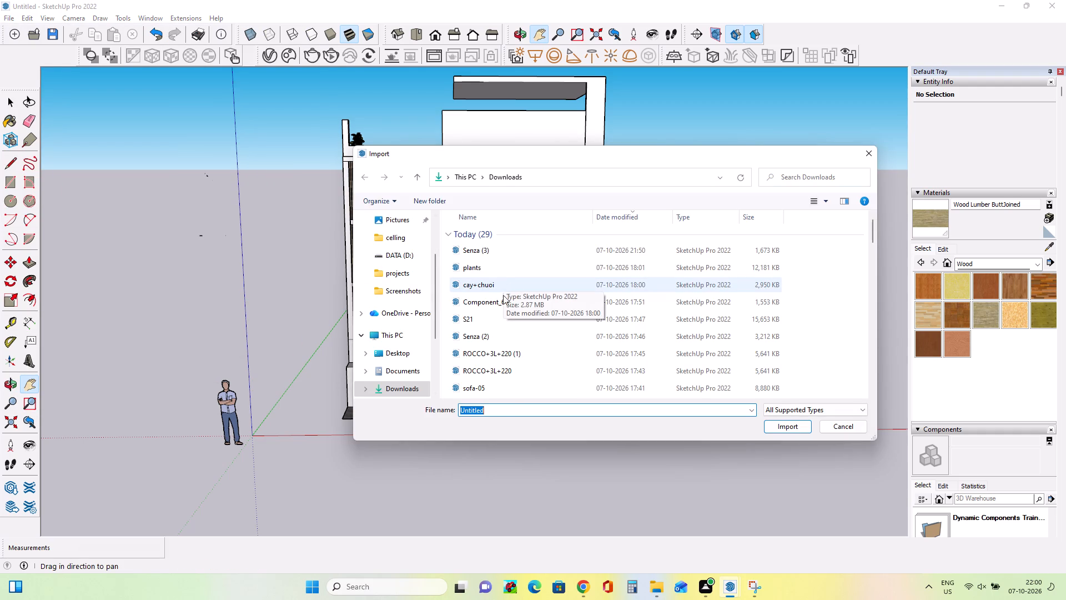
pyautogui.click(499, 248)
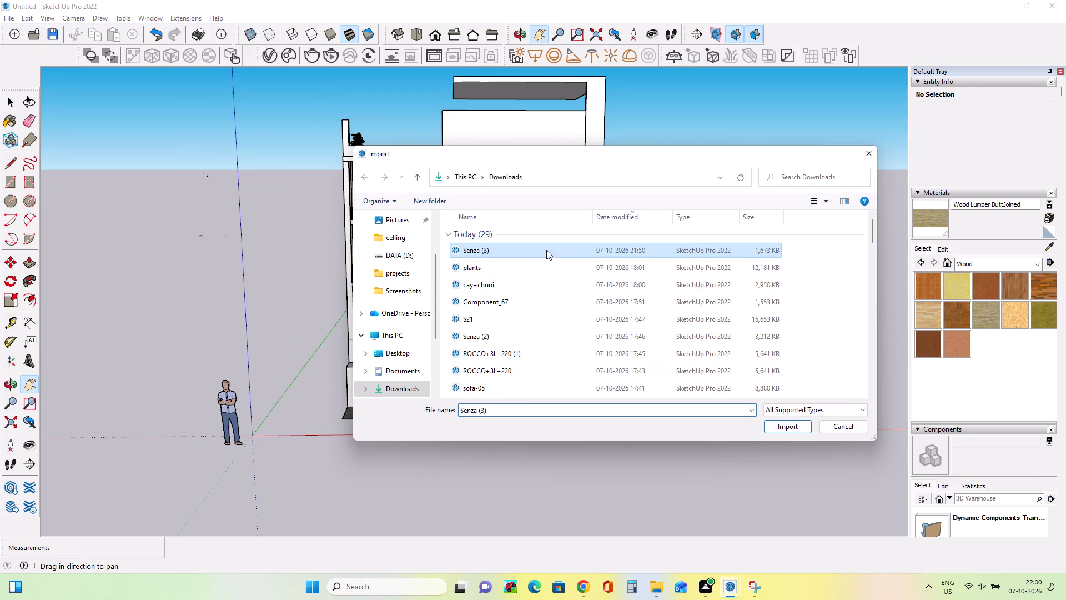
pyautogui.click(786, 423)
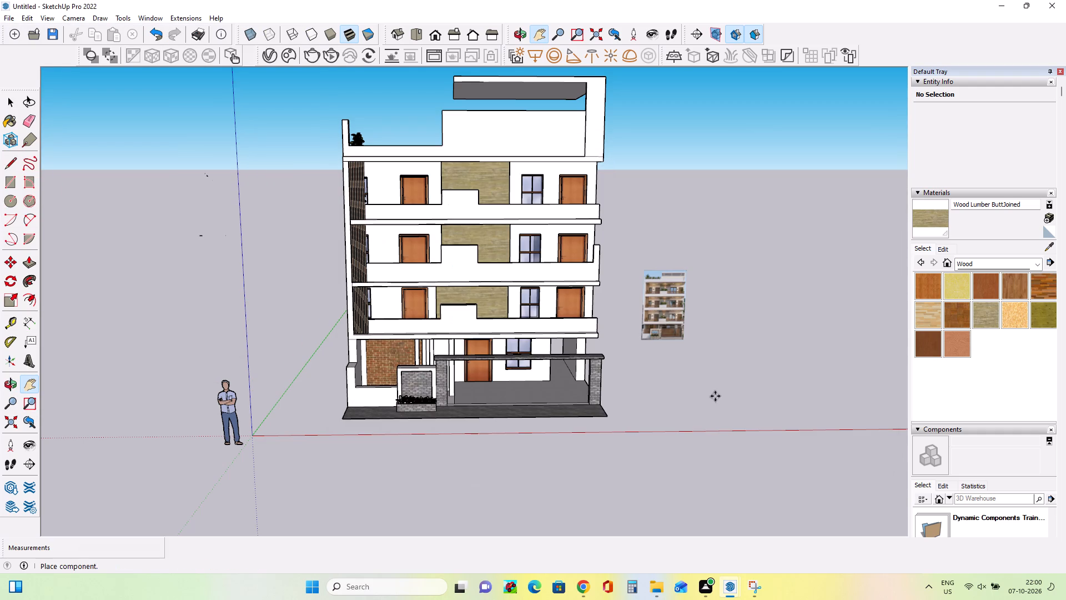
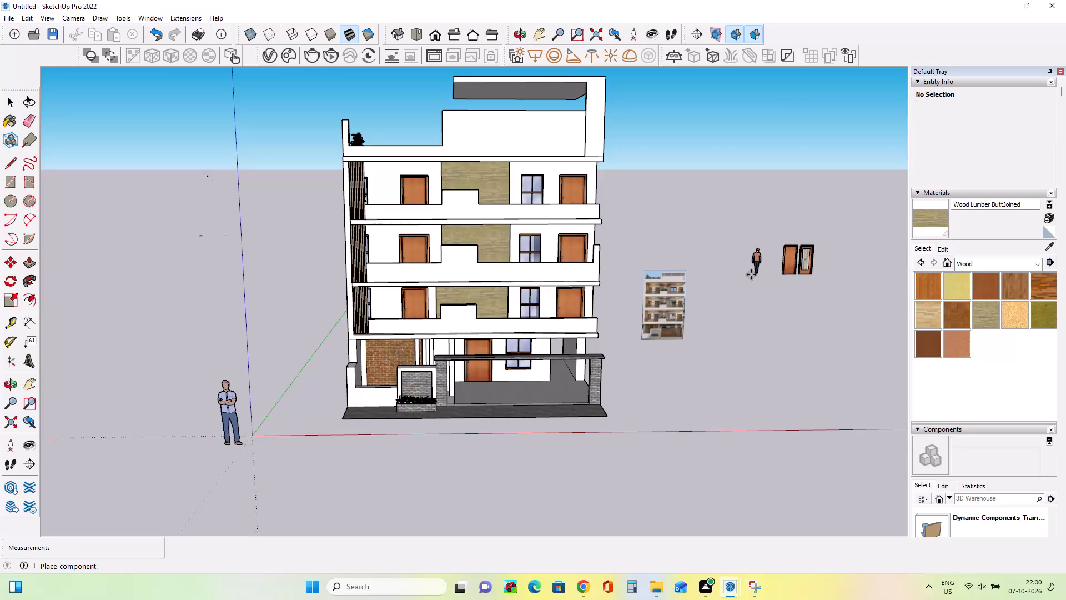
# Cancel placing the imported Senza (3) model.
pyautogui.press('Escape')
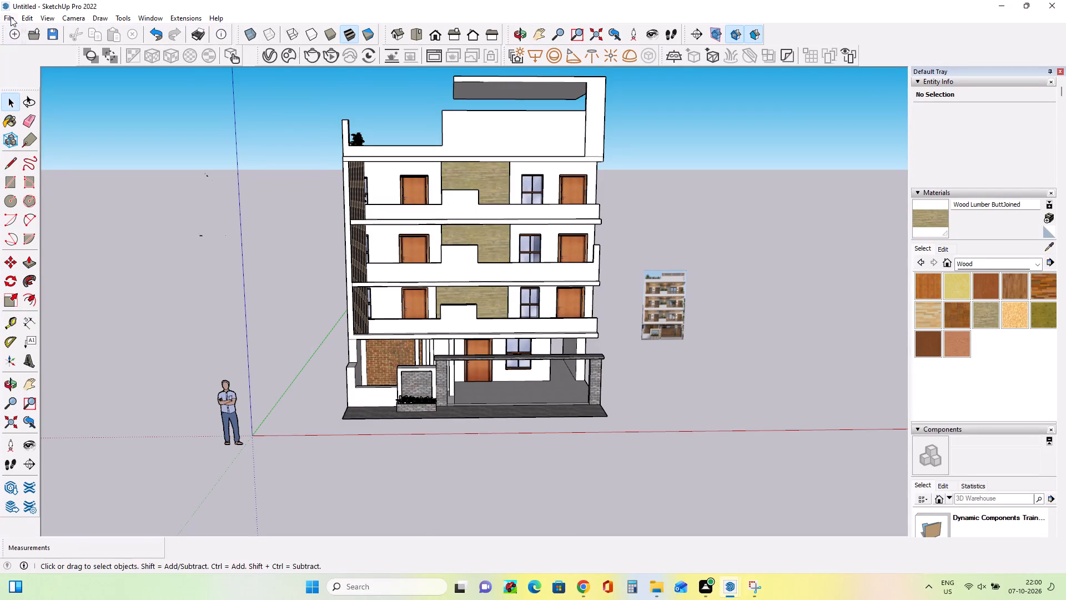
# Import the grille+P1 (1) model from Downloads and place it in the open area beyond the reference image.
pyautogui.click(11, 17)
pyautogui.click(54, 206)
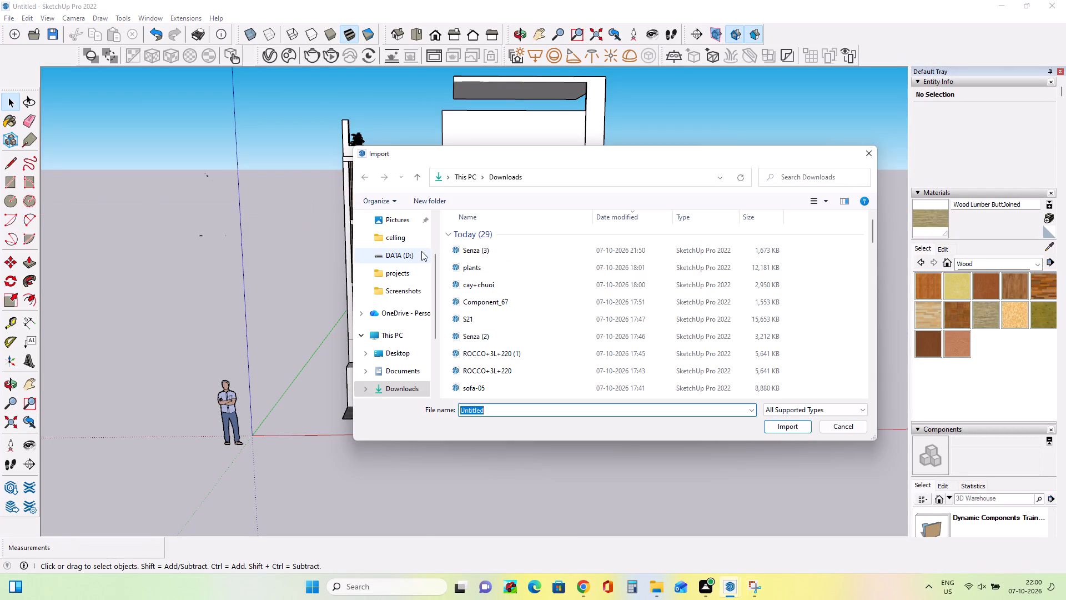
pyautogui.scroll(-3, 502, 305)
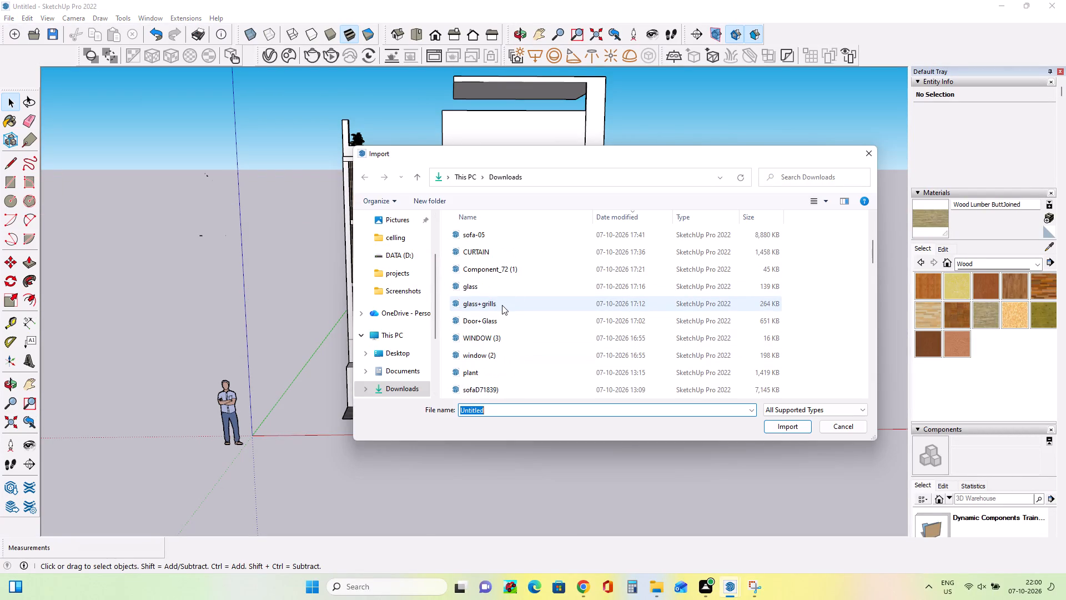
pyautogui.scroll(-3, 502, 305)
pyautogui.scroll(-6, 527, 388)
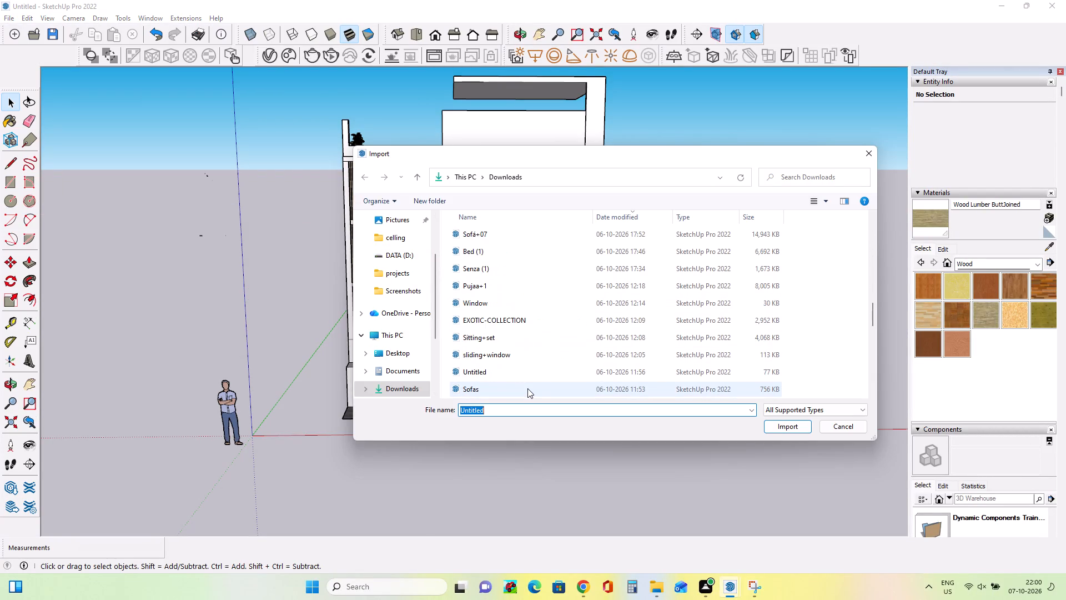
pyautogui.scroll(6, 526, 369)
pyautogui.scroll(-2, 526, 368)
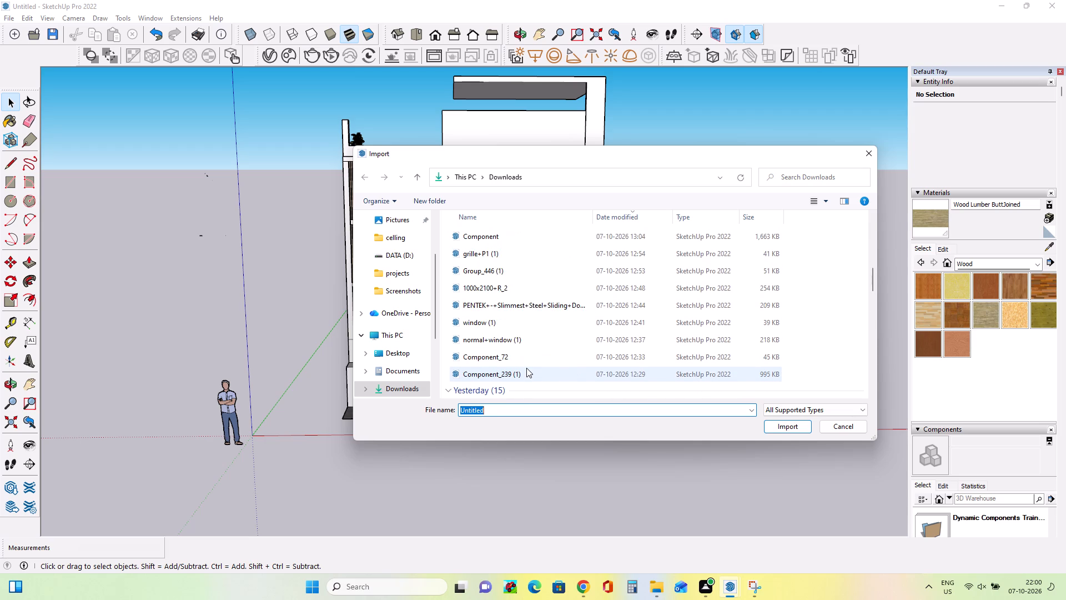
pyautogui.scroll(1, 530, 251)
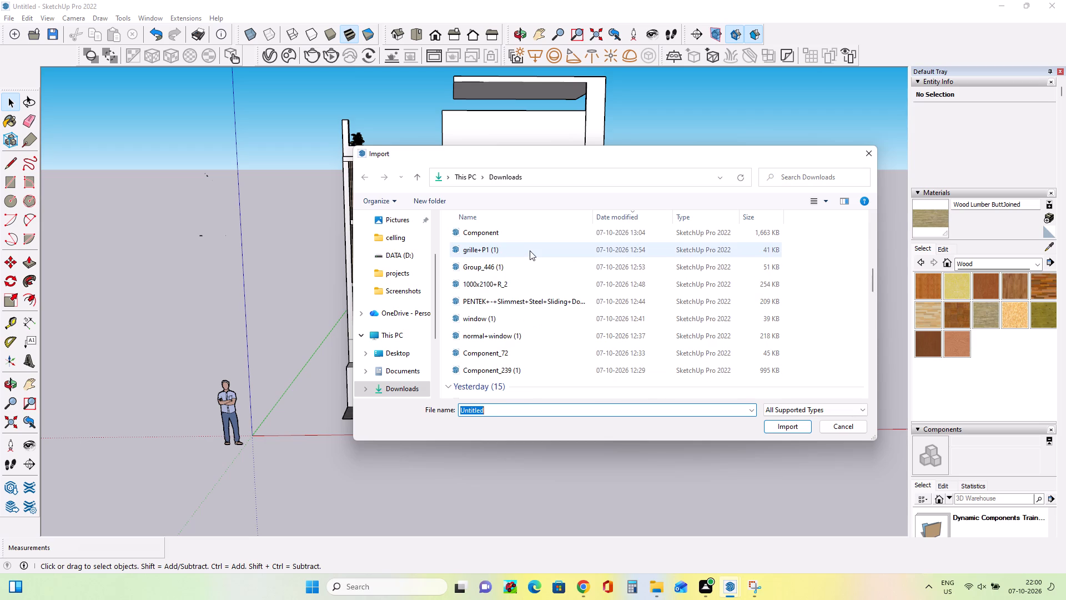
pyautogui.click(529, 253)
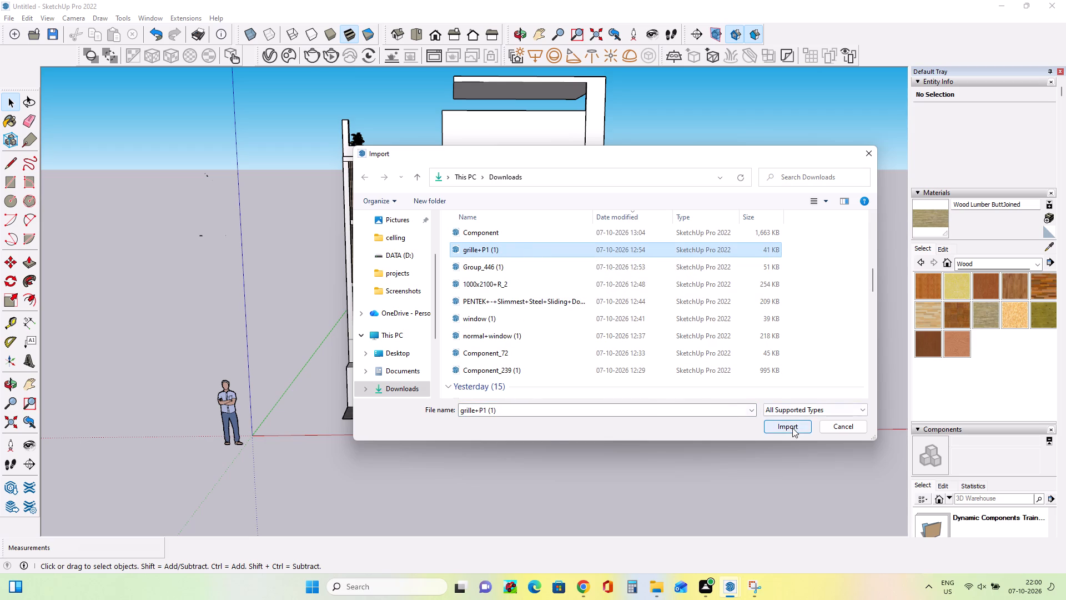
pyautogui.click(792, 428)
pyautogui.click(632, 326)
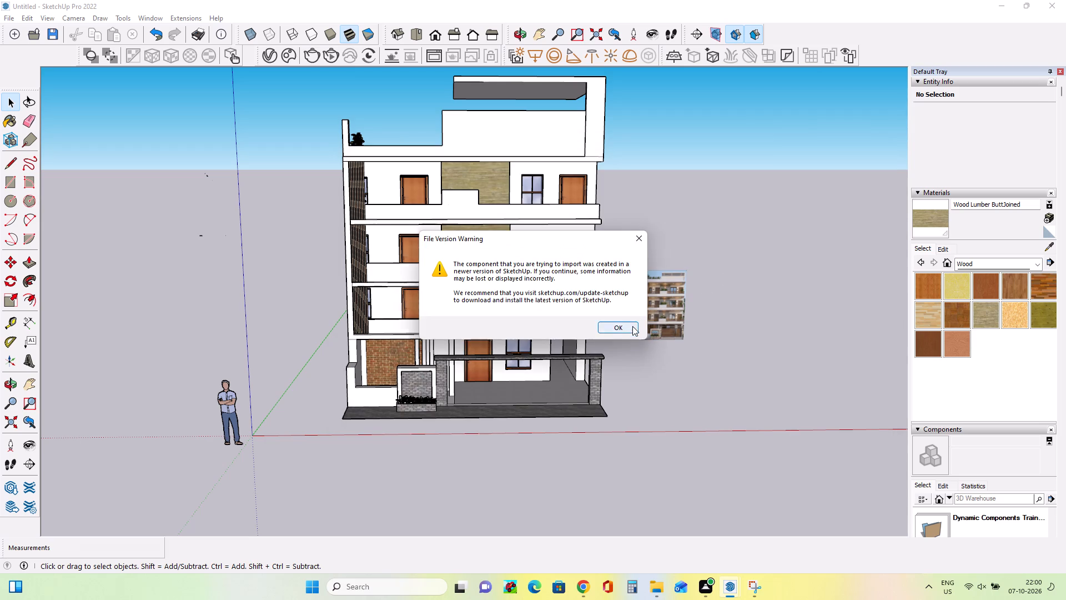
pyautogui.click(708, 271)
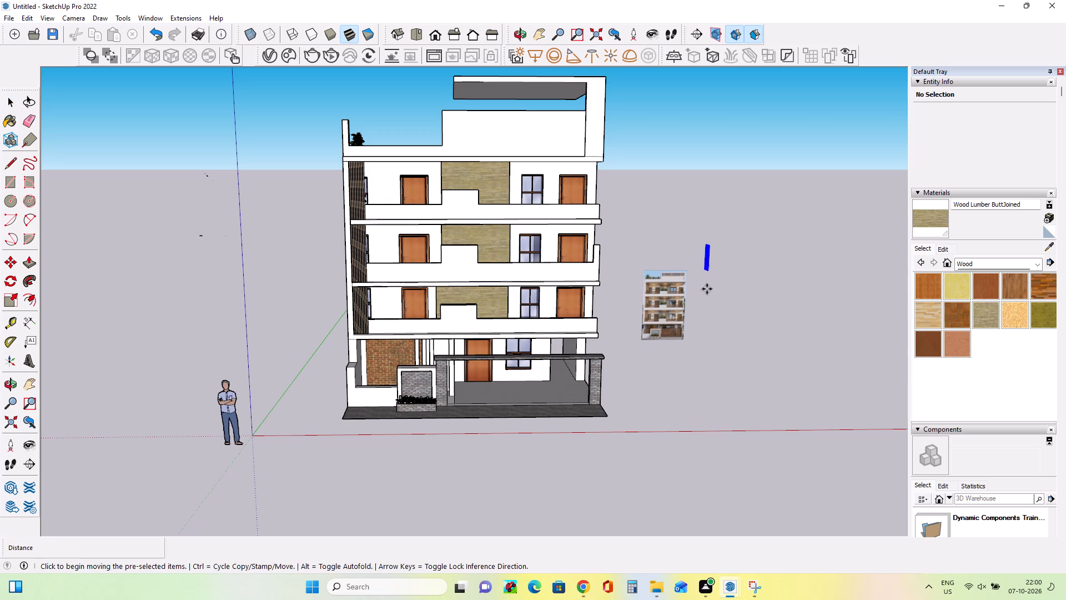
# Move the imported grille about 103' closer to the building, beside the wall nearest the reference image.
pyautogui.moveTo(753, 306); pyautogui.dragTo(516, 294, button='middle')
pyautogui.scroll(-14, 599, 309)
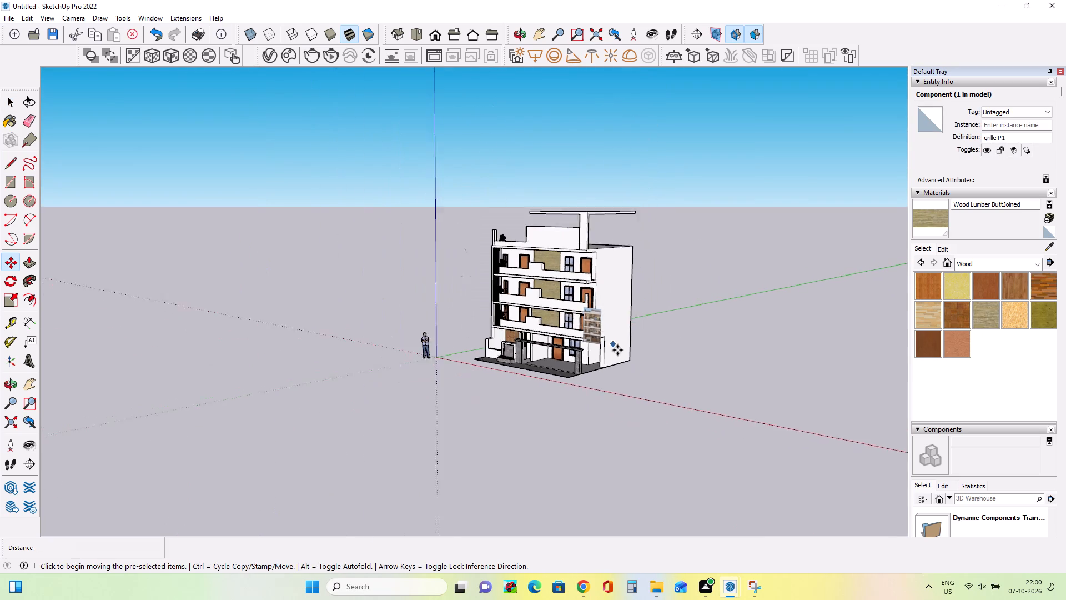
pyautogui.scroll(-9, 617, 350)
pyautogui.scroll(14, 795, 358)
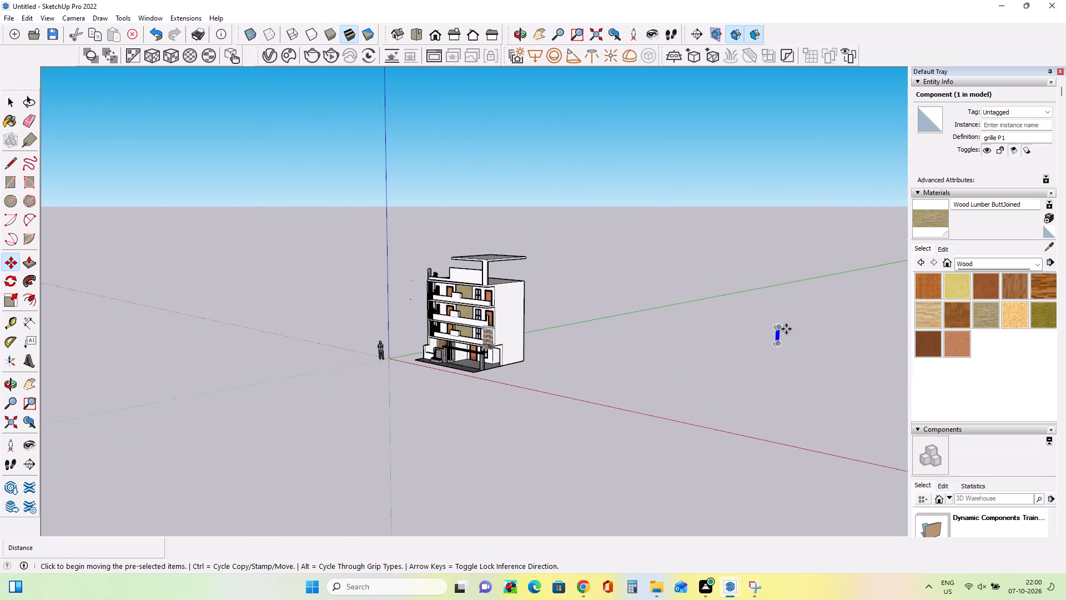
pyautogui.scroll(20, 786, 329)
pyautogui.scroll(8, 762, 329)
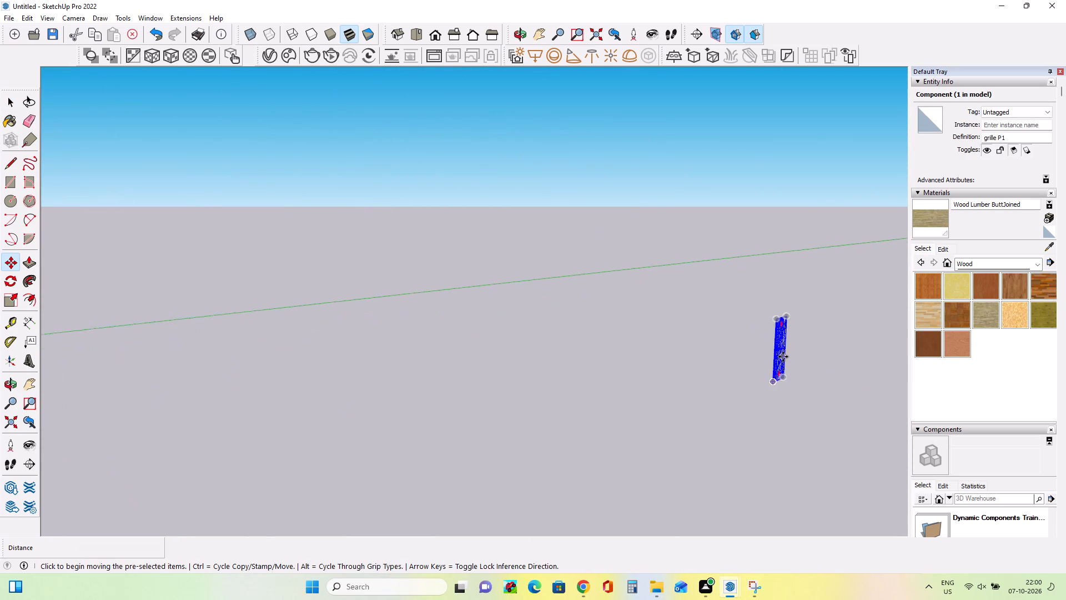
pyautogui.scroll(1, 783, 357)
pyautogui.scroll(-20, 783, 357)
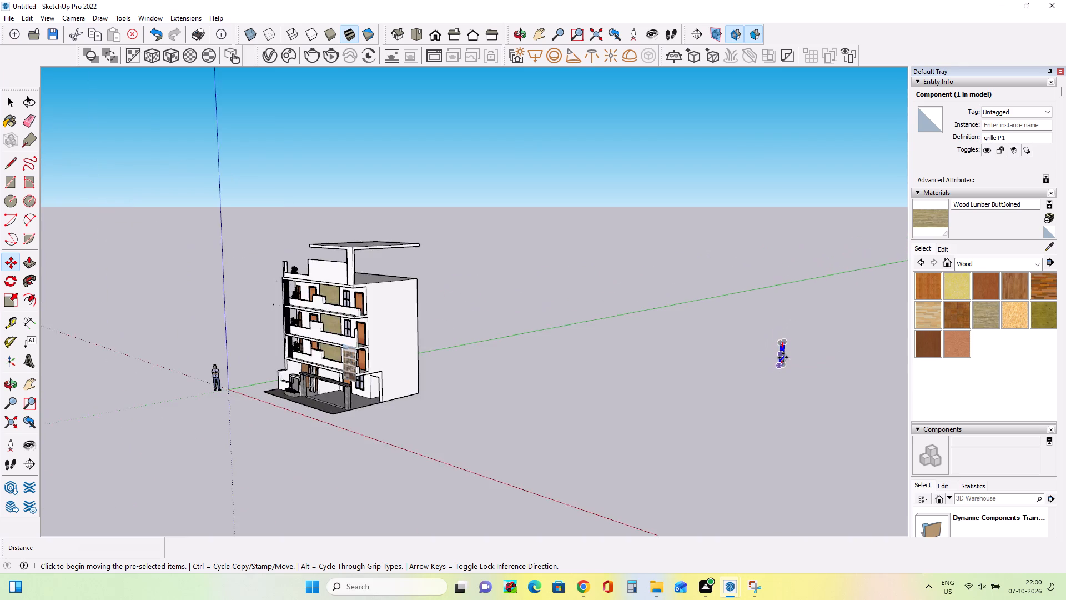
pyautogui.scroll(-2, 783, 357)
pyautogui.click(781, 368)
pyautogui.click(503, 398)
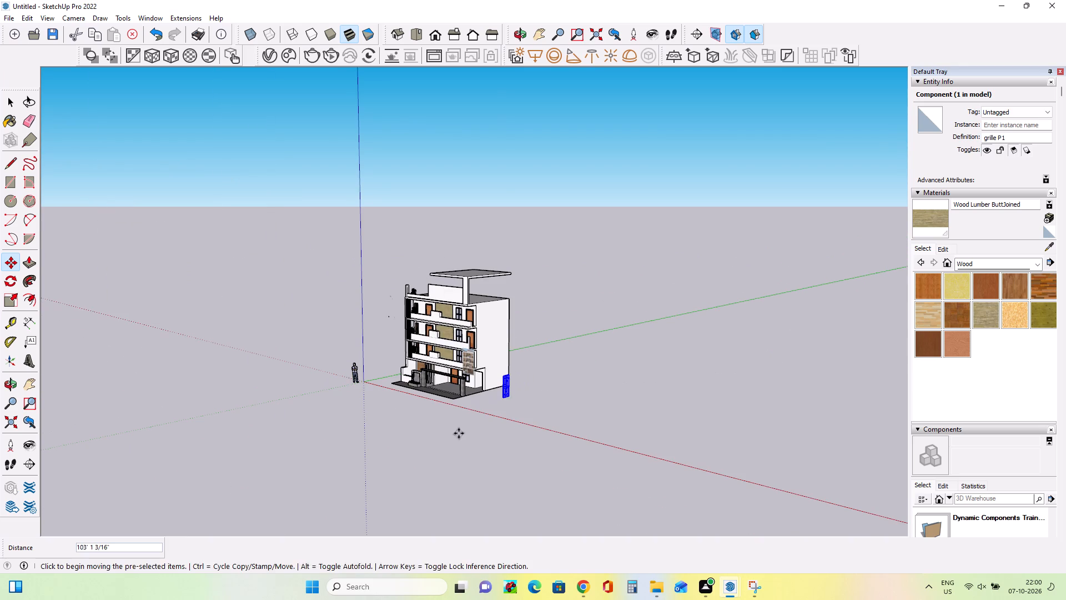
# Explode the grille P1 component below the reference image into its separate parts.
pyautogui.moveTo(462, 436); pyautogui.dragTo(746, 412, button='middle')
pyautogui.scroll(-1, 746, 412)
pyautogui.scroll(7, 511, 339)
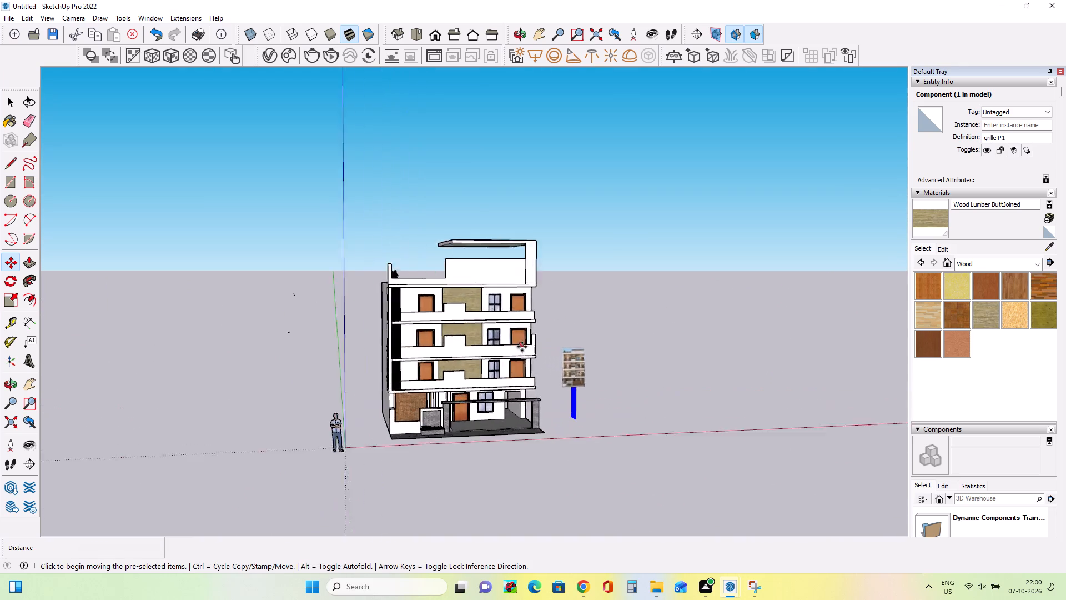
pyautogui.scroll(6, 522, 347)
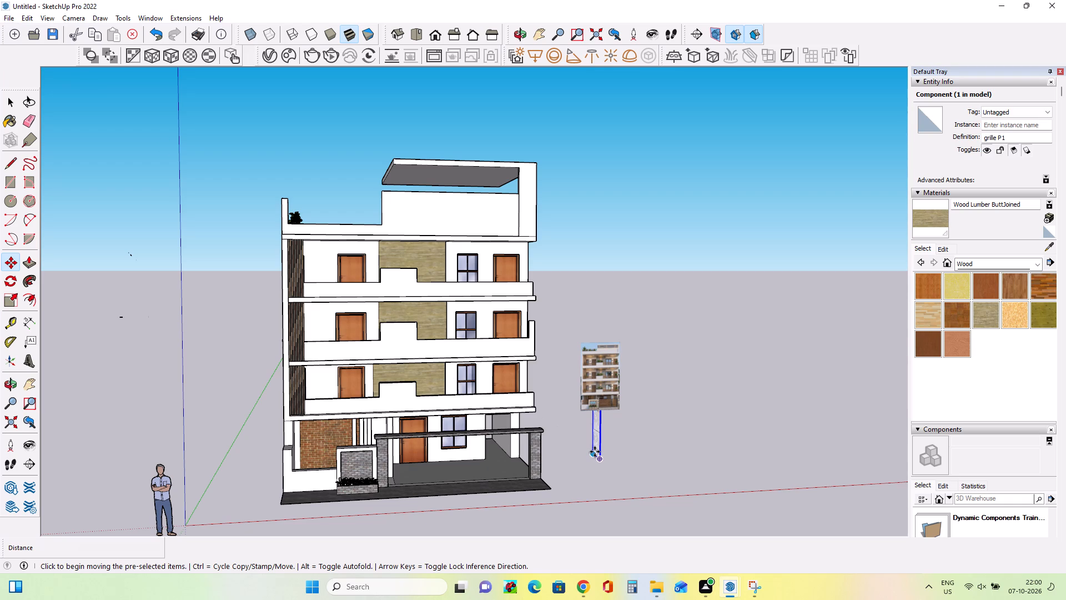
pyautogui.scroll(6, 596, 451)
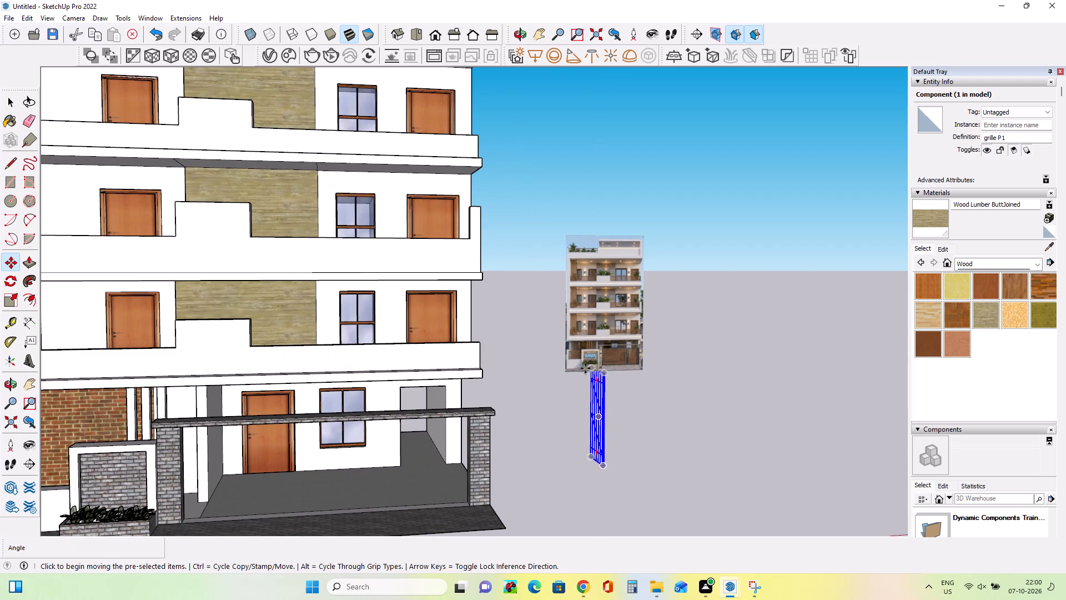
pyautogui.click(14, 104)
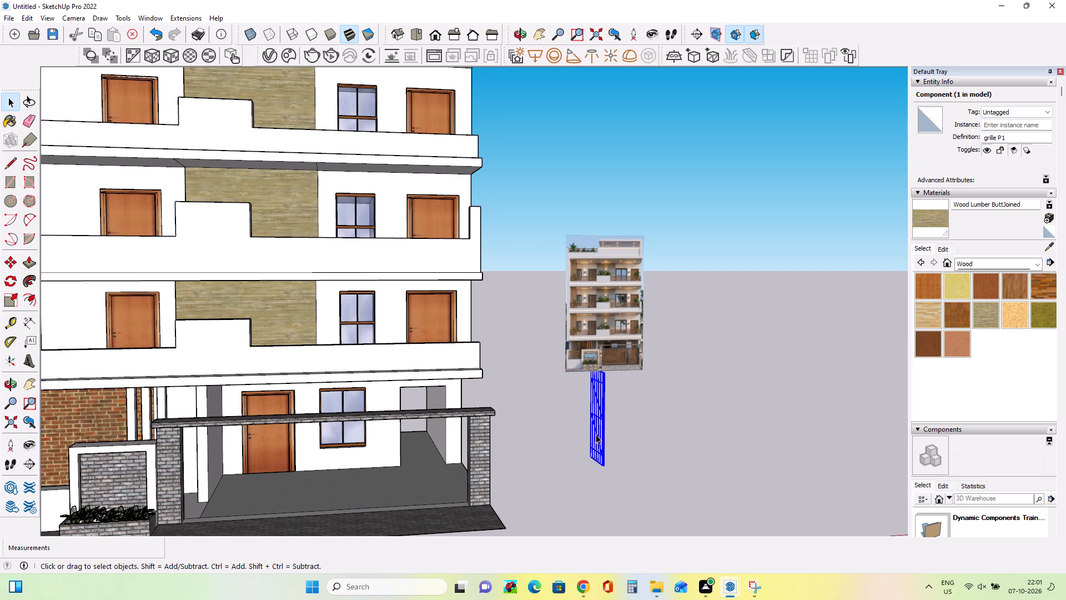
pyautogui.click(682, 441)
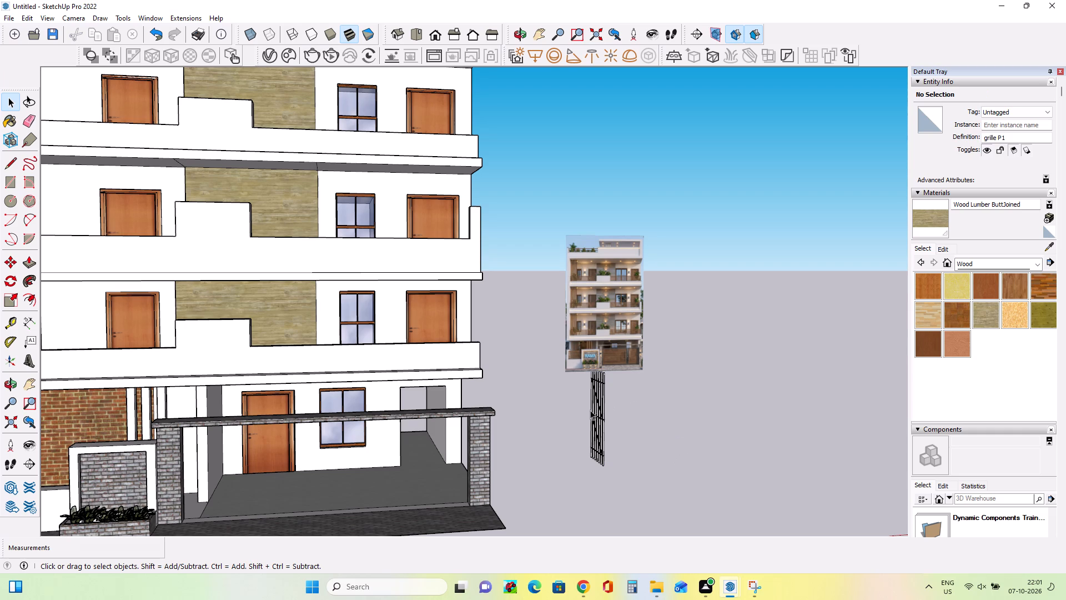
pyautogui.click(602, 416)
pyautogui.rightClick(602, 416)
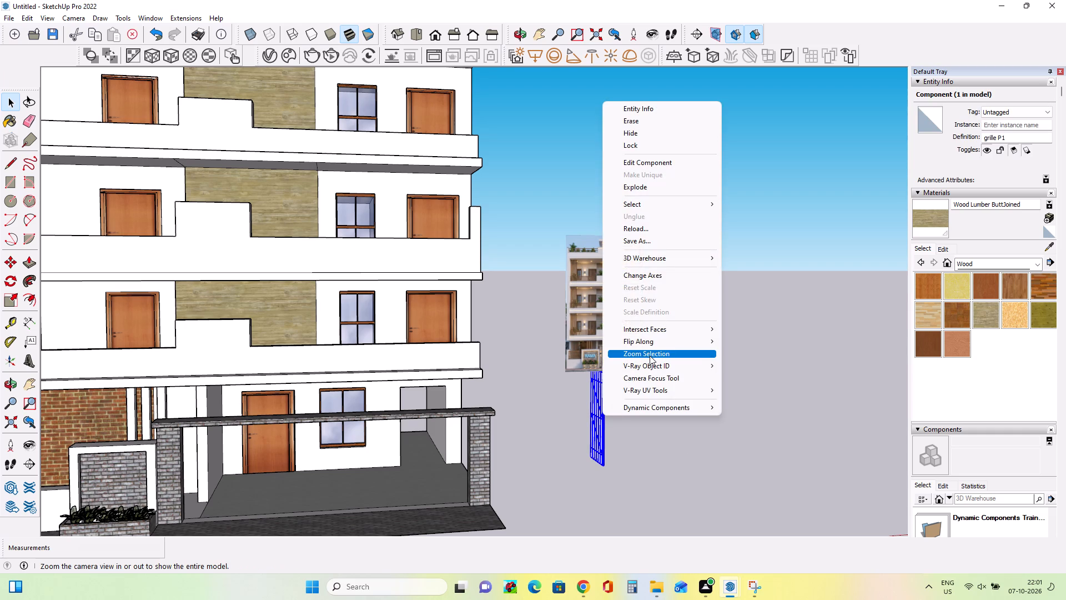
pyautogui.click(640, 188)
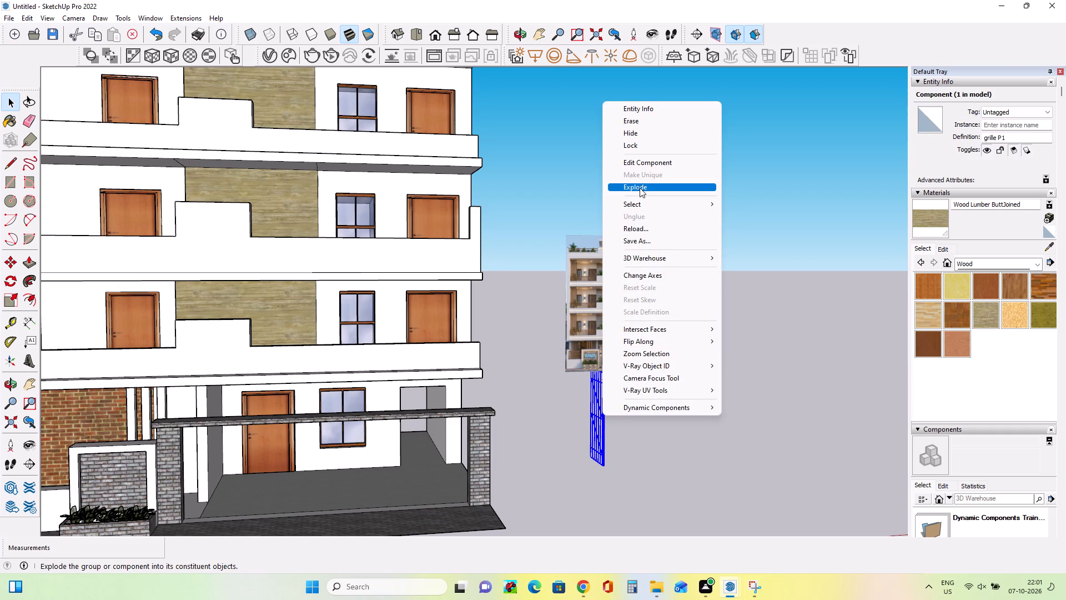
# Paint all the exploded grille parts with the Wood Floor Parquet material.
pyautogui.click(958, 316)
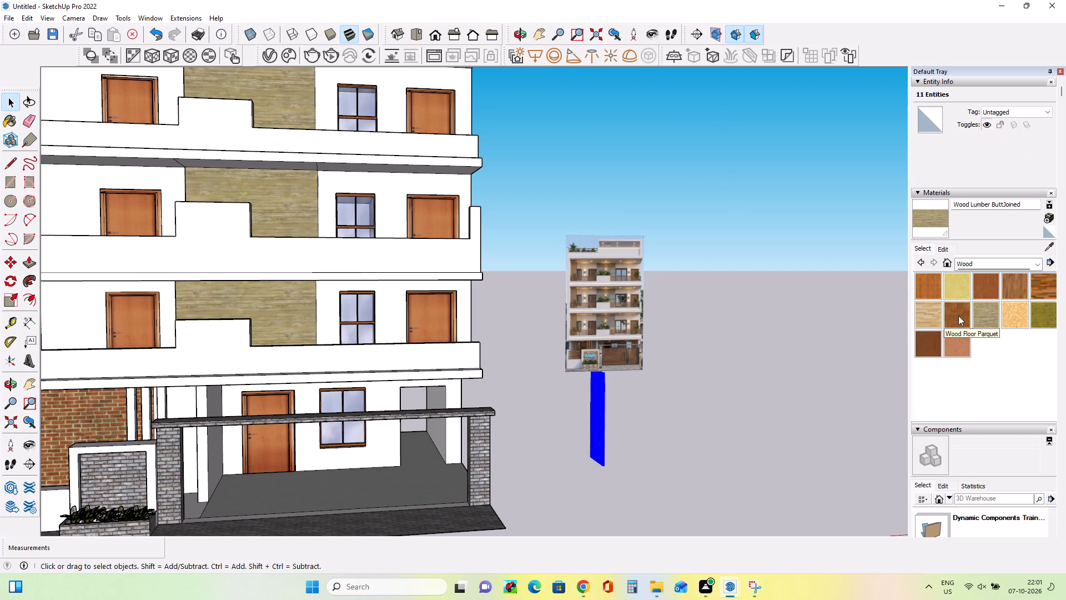
pyautogui.click(596, 406)
pyautogui.click(600, 407)
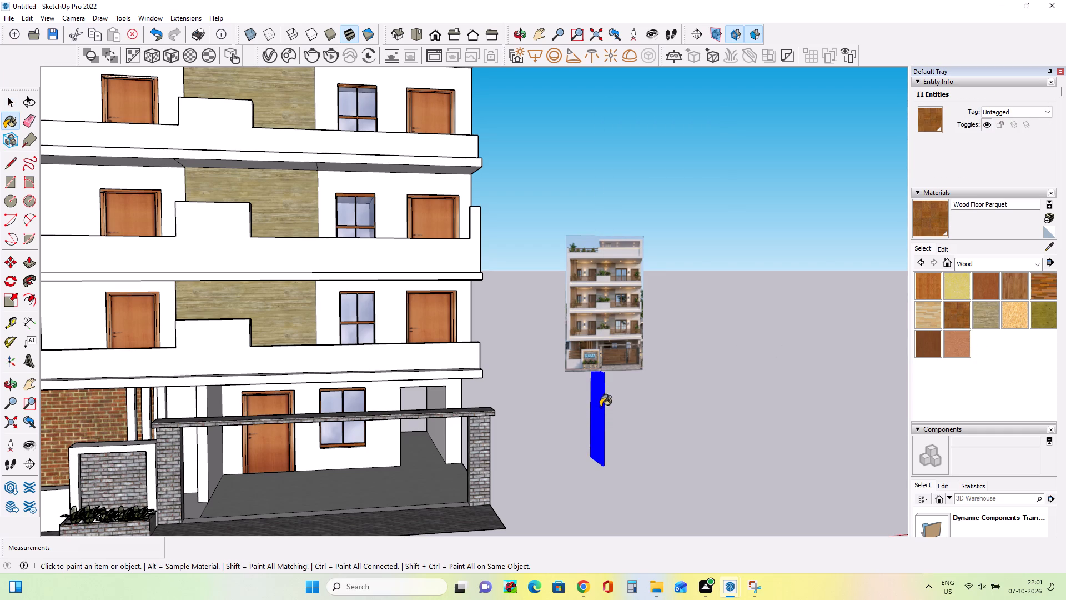
pyautogui.scroll(14, 600, 407)
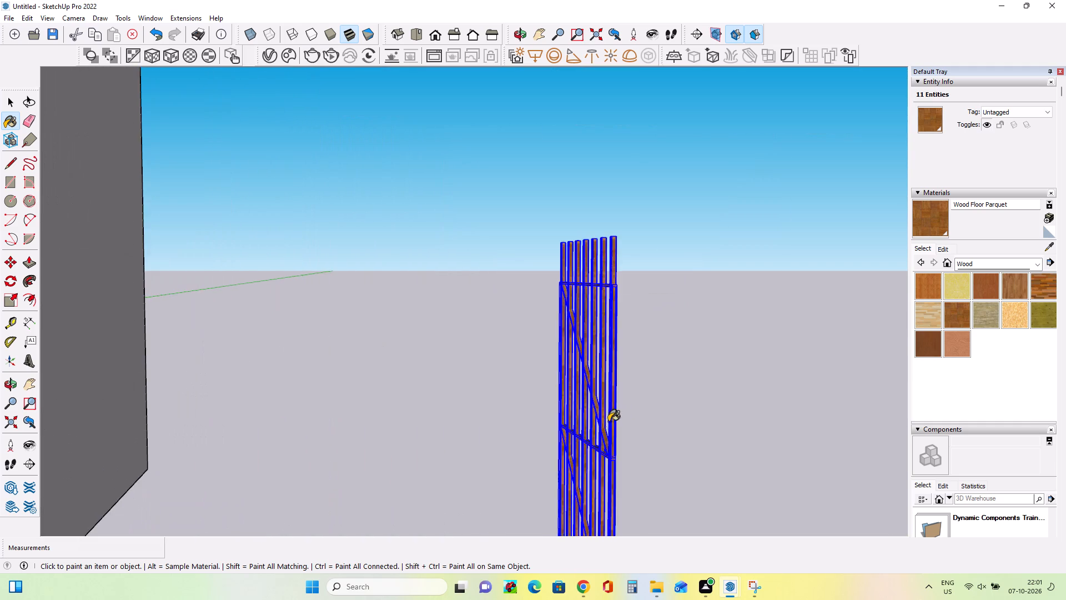
pyautogui.scroll(6, 609, 422)
pyautogui.scroll(-17, 607, 426)
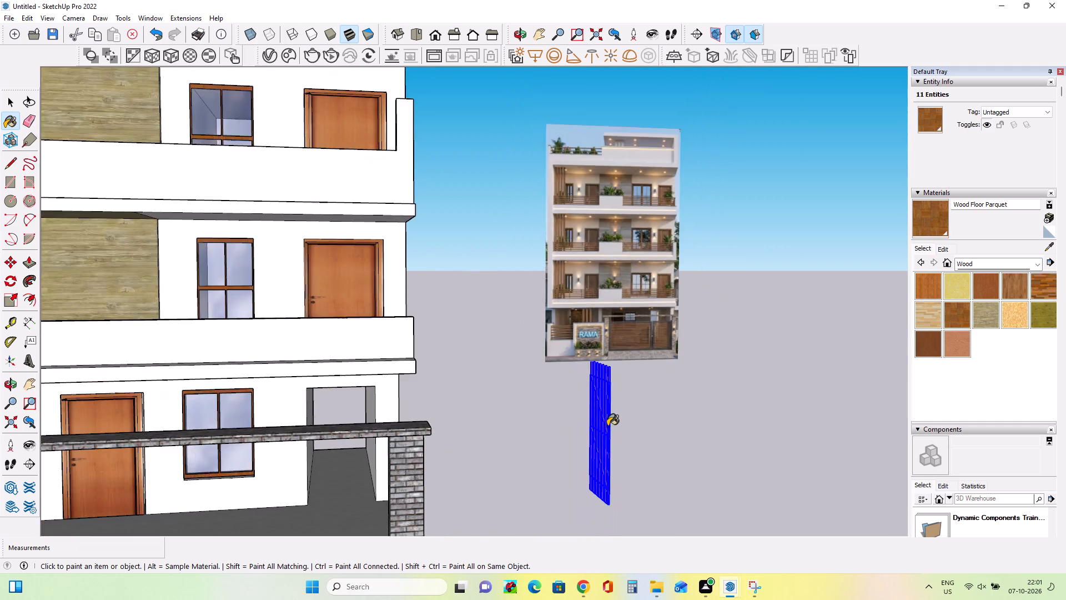
pyautogui.scroll(-5, 607, 426)
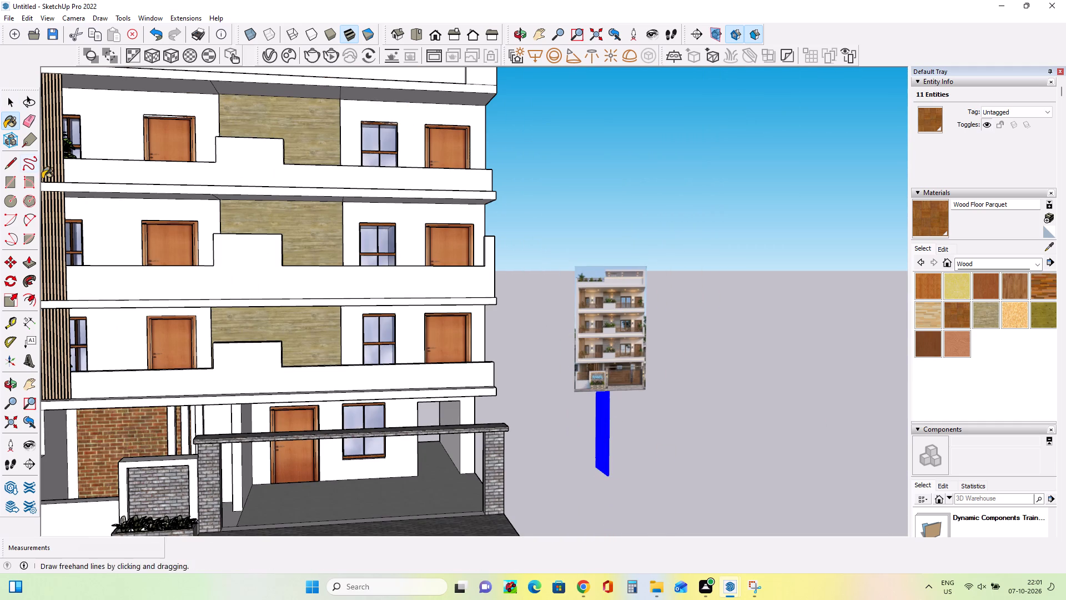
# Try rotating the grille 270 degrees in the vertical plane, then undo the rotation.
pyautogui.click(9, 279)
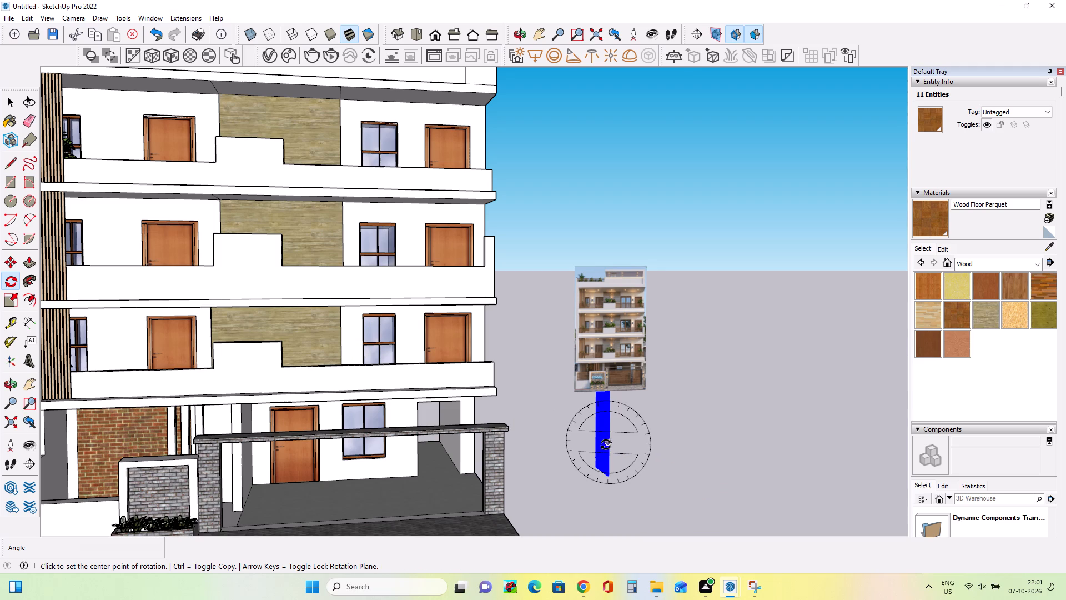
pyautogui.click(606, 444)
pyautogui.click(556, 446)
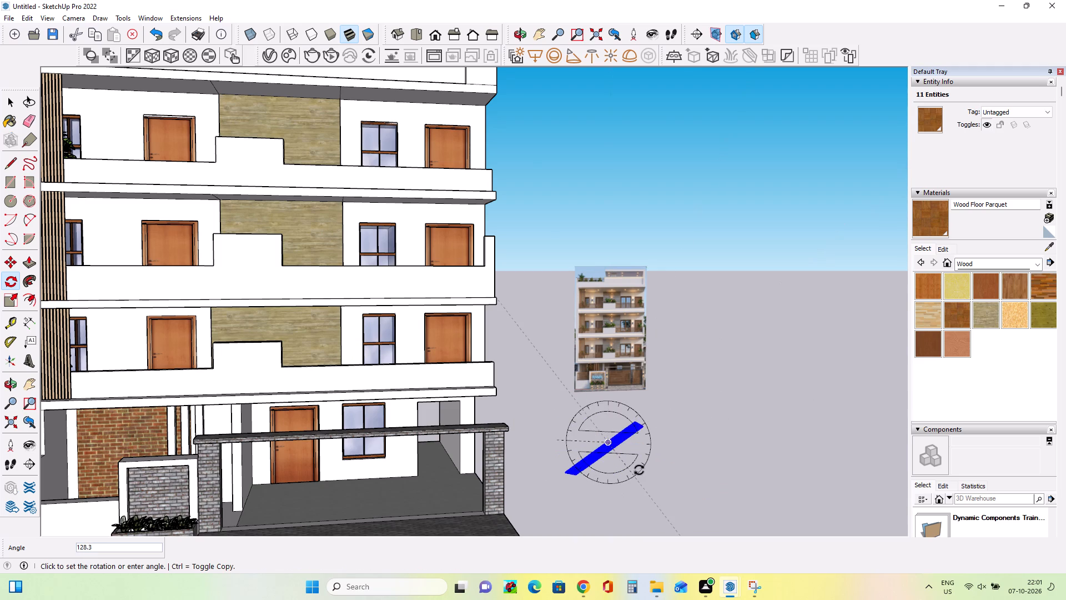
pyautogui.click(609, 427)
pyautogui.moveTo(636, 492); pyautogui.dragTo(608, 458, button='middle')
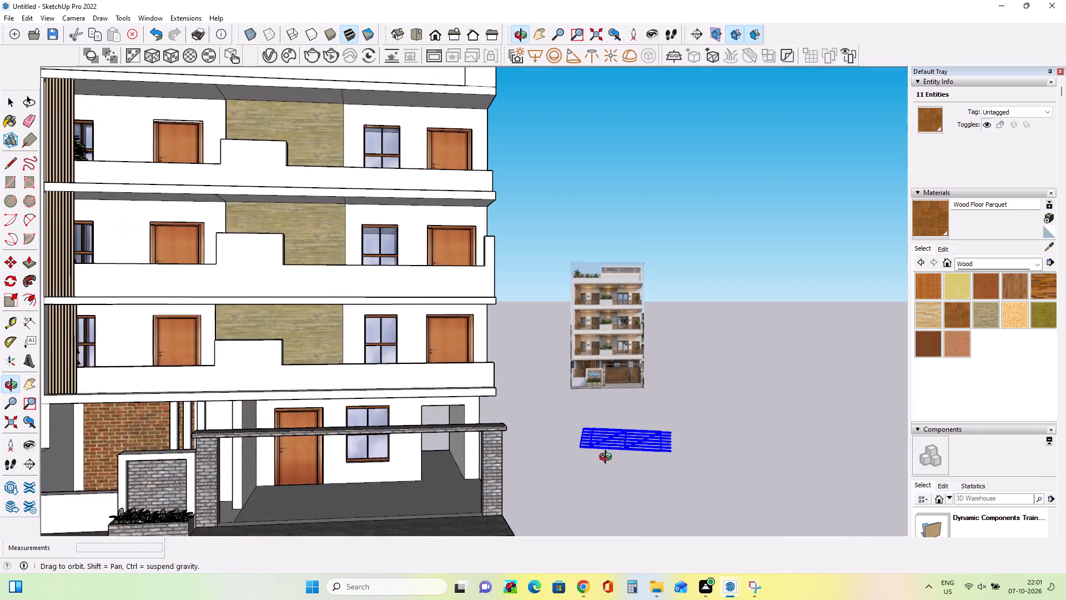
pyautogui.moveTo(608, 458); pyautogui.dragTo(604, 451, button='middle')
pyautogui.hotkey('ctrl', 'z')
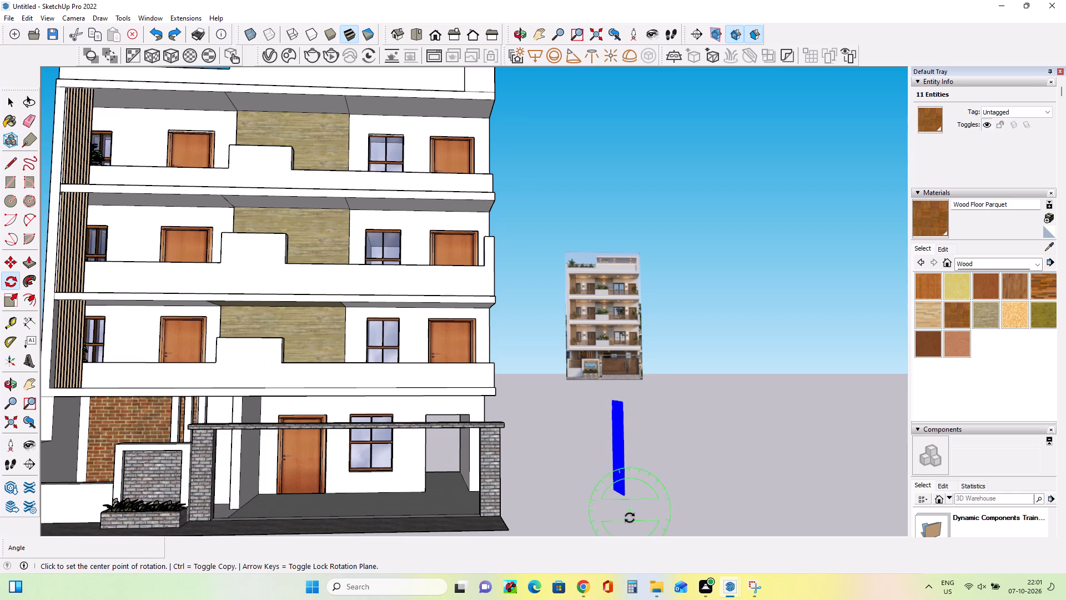
# Rotate the grille about 54.8 degrees around the vertical axis so it faces the front of the building.
pyautogui.scroll(-3, 680, 456)
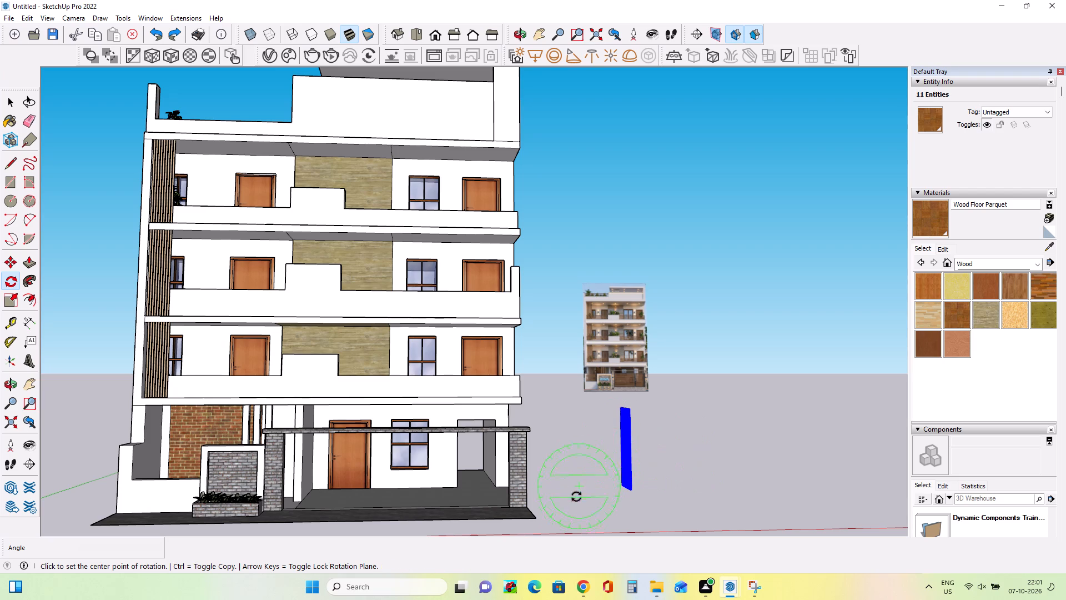
pyautogui.moveTo(663, 471); pyautogui.dragTo(551, 471, button='middle')
pyautogui.scroll(-2, 551, 471)
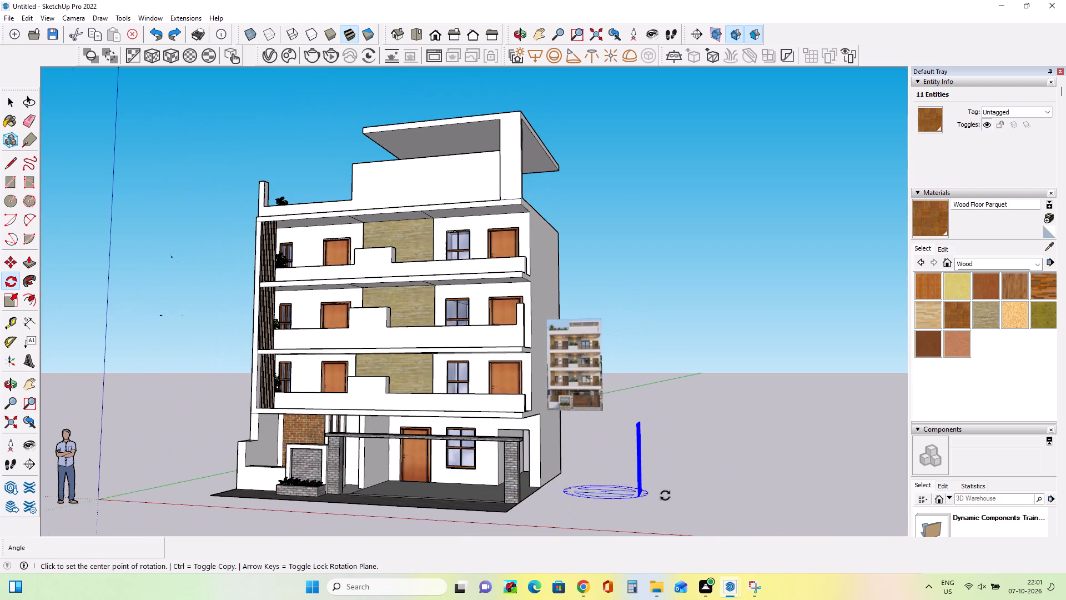
pyautogui.click(678, 492)
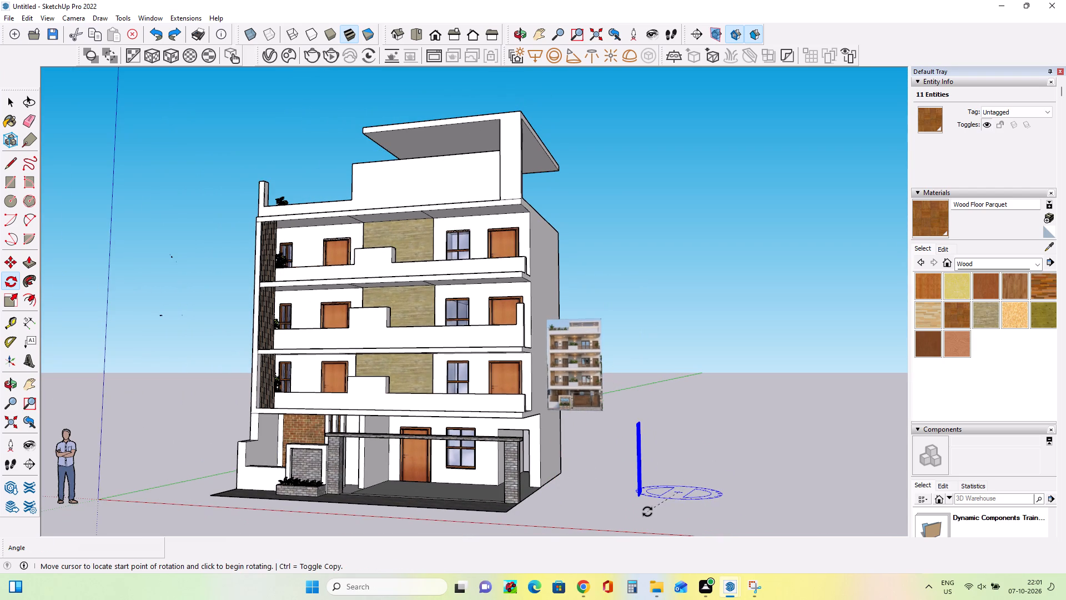
pyautogui.click(647, 512)
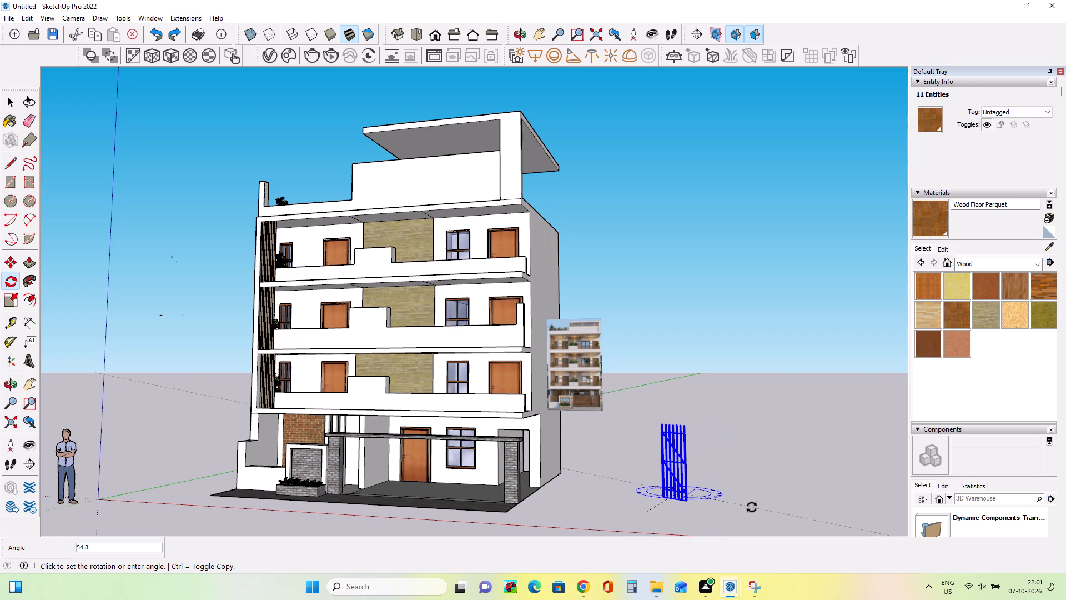
pyautogui.click(752, 507)
pyautogui.moveTo(638, 510); pyautogui.dragTo(738, 513, button='middle')
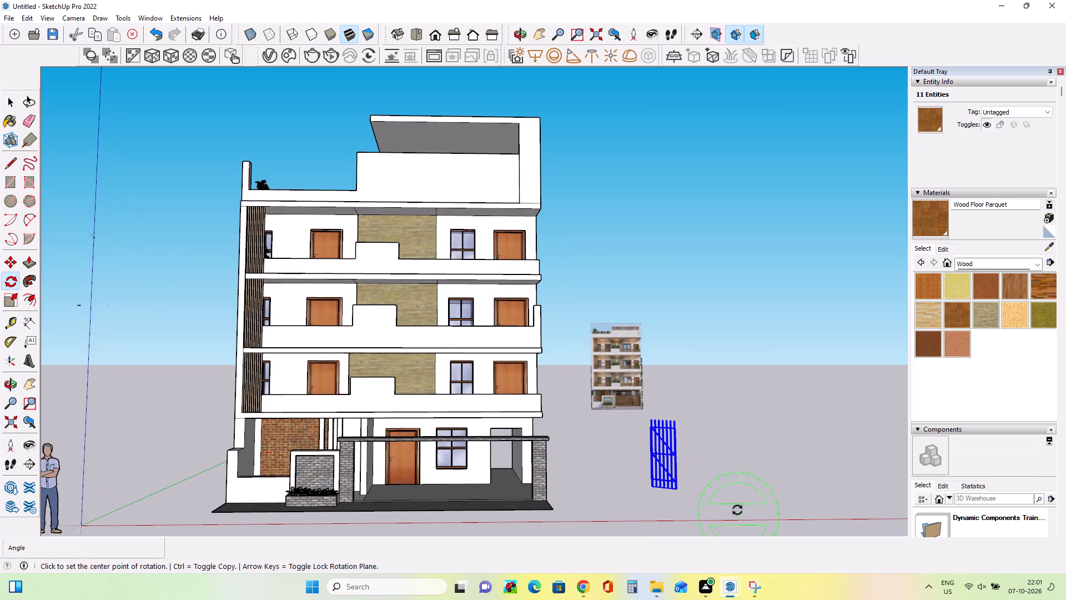
# Undo the last rotation of the grille.
pyautogui.hotkey('ctrl', 'z')
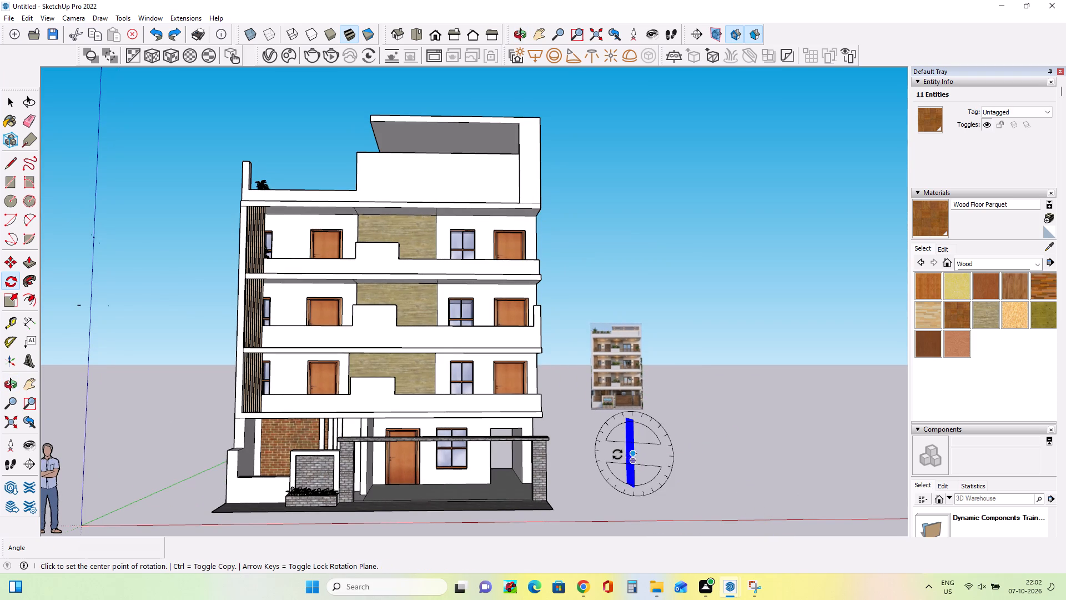
# Rotate the grille in the vertical plane facing the building's side so its long bars lie horizontal.
pyautogui.moveTo(675, 455); pyautogui.dragTo(564, 455, button='middle')
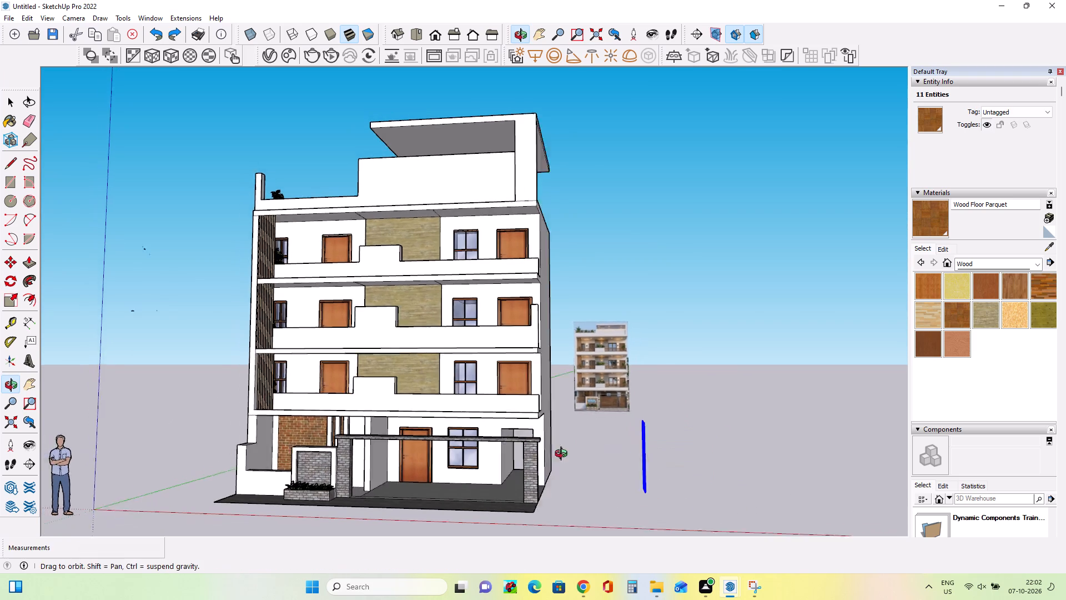
pyautogui.moveTo(564, 455); pyautogui.dragTo(518, 463, button='middle')
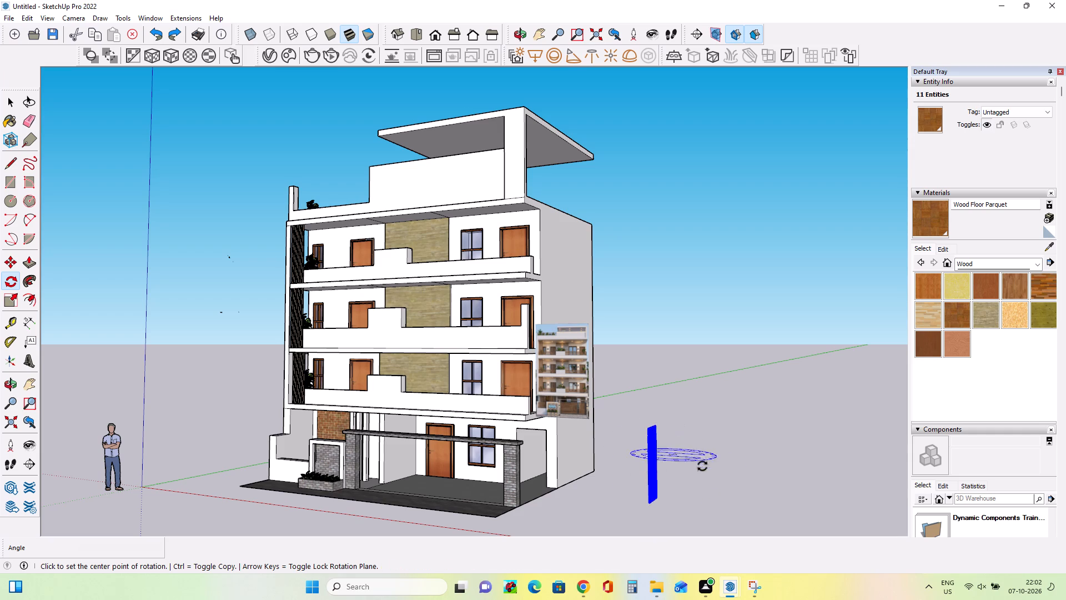
pyautogui.moveTo(687, 467); pyautogui.dragTo(475, 497, button='middle')
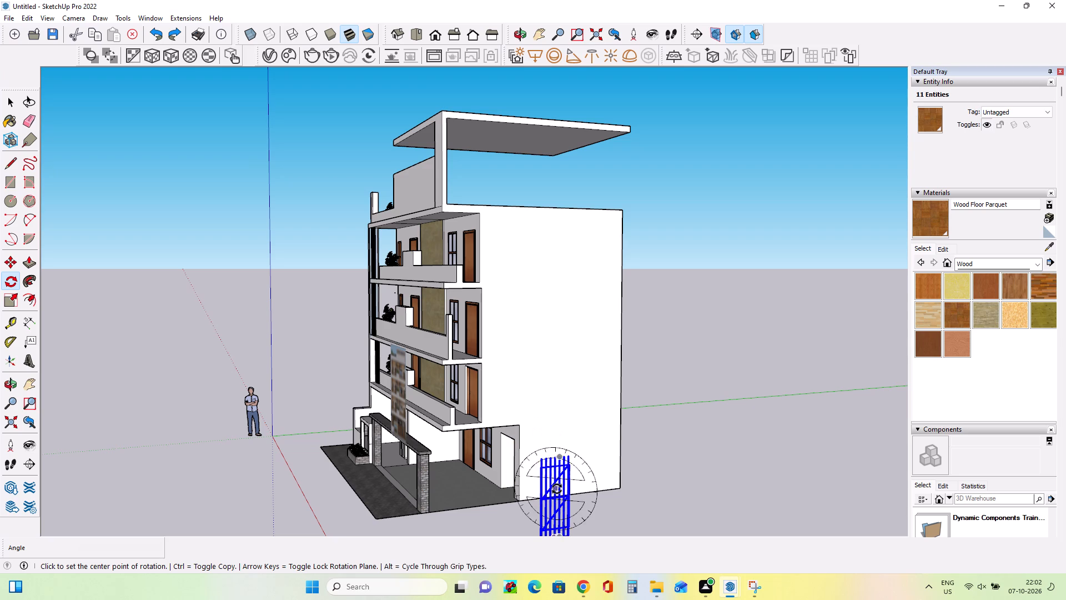
pyautogui.click(536, 463)
pyautogui.click(599, 446)
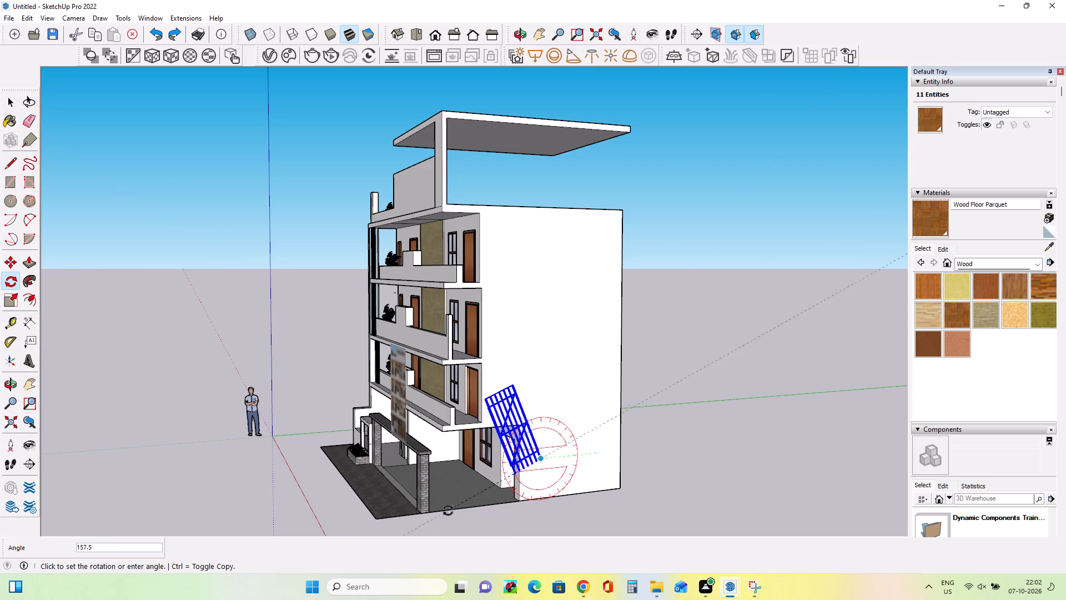
pyautogui.click(543, 527)
# Rotate the grille 90 degrees about the vertical axis so it runs parallel to the building's front, and deselect it.
pyautogui.moveTo(629, 492); pyautogui.dragTo(728, 486, button='middle')
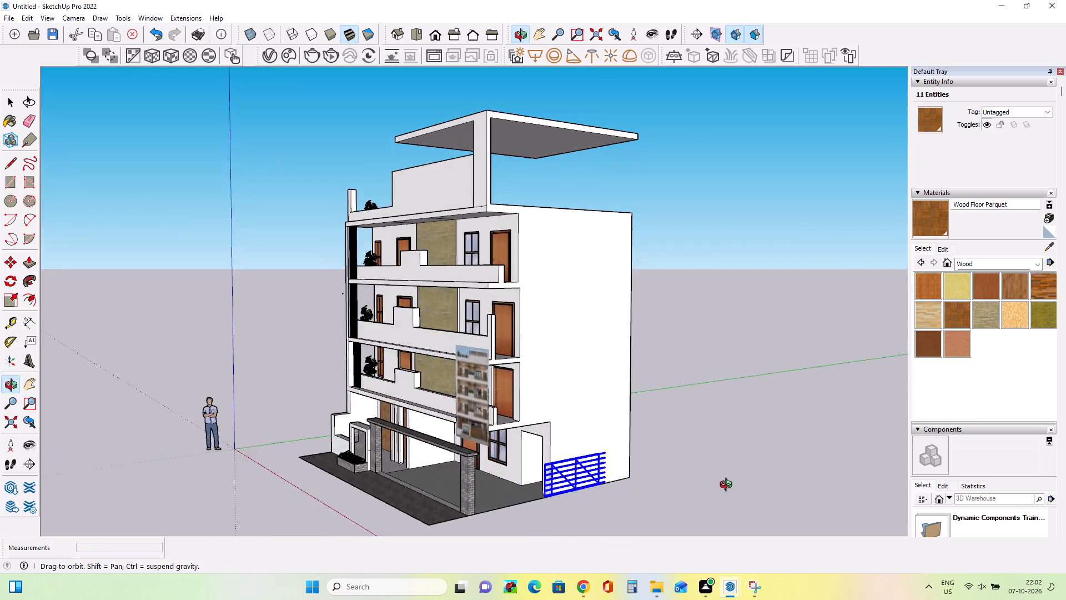
pyautogui.moveTo(728, 486); pyautogui.dragTo(794, 459, button='middle')
pyautogui.moveTo(634, 489); pyautogui.dragTo(731, 519, button='middle')
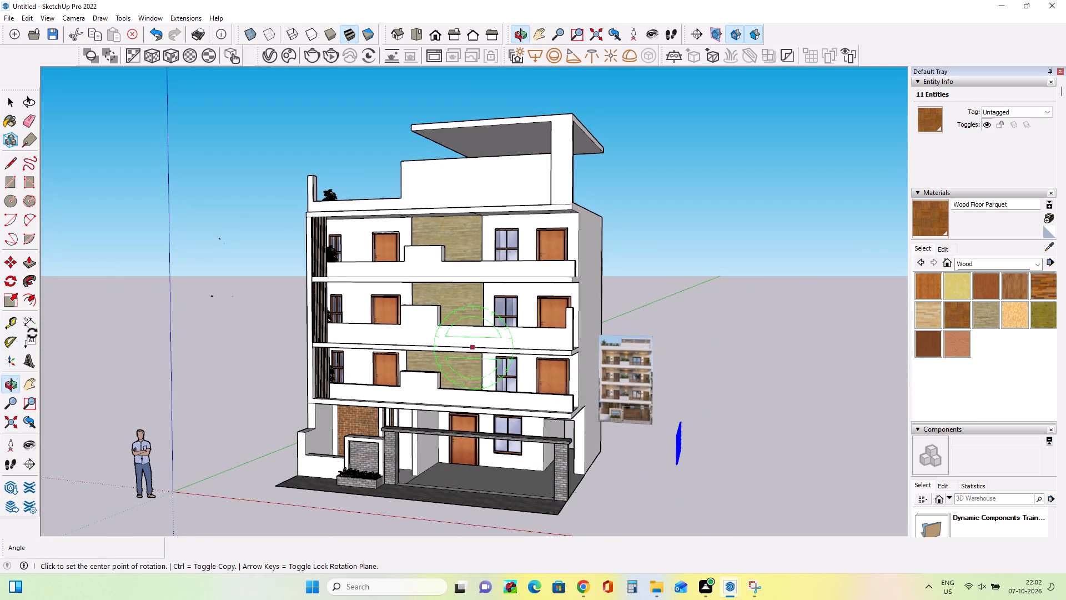
pyautogui.click(8, 284)
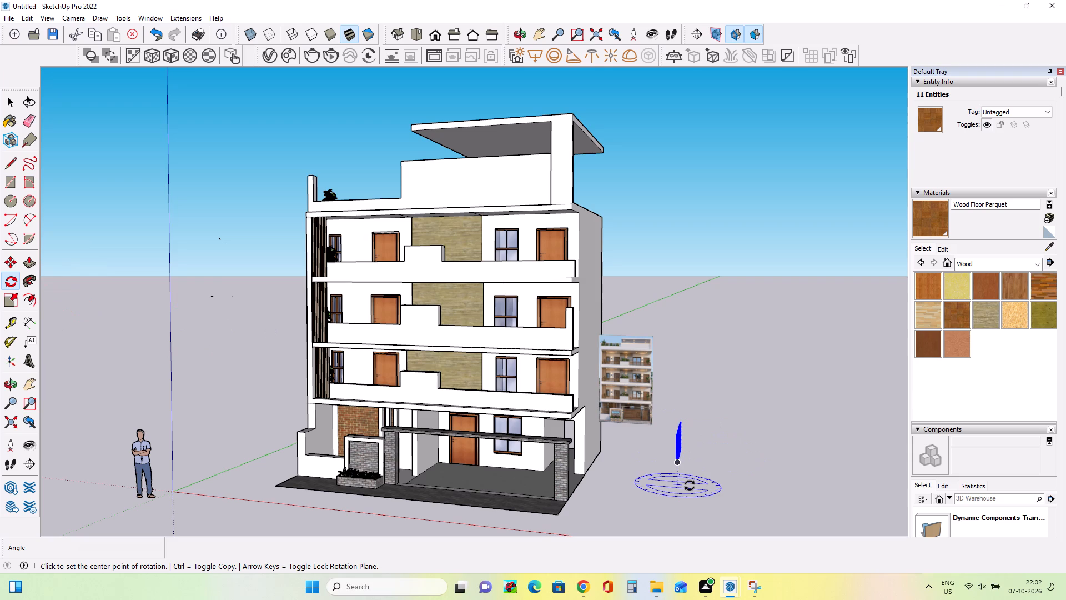
pyautogui.click(690, 486)
pyautogui.click(768, 481)
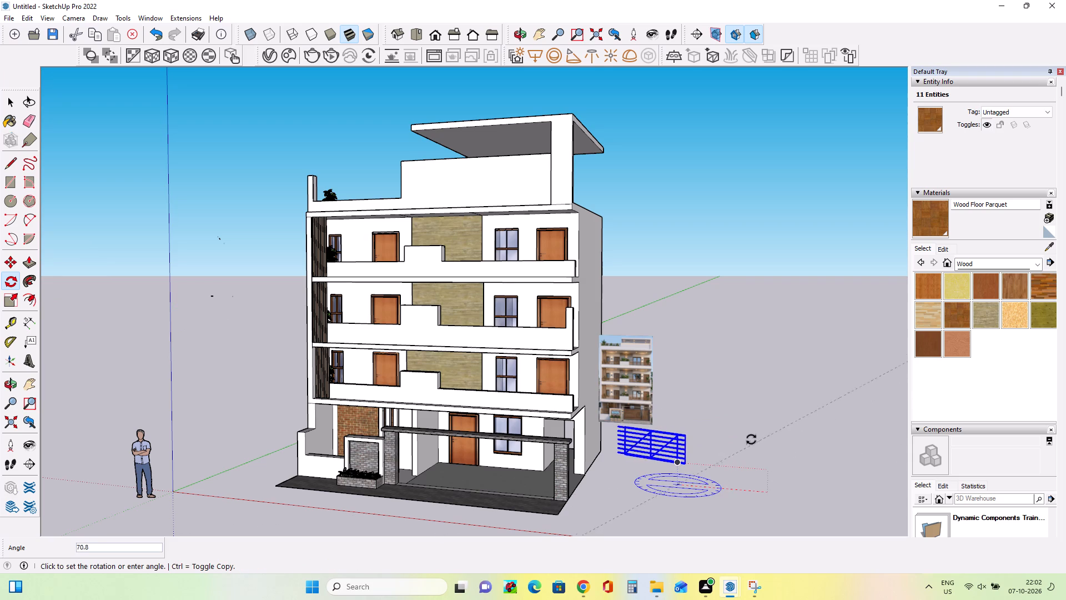
pyautogui.click(683, 424)
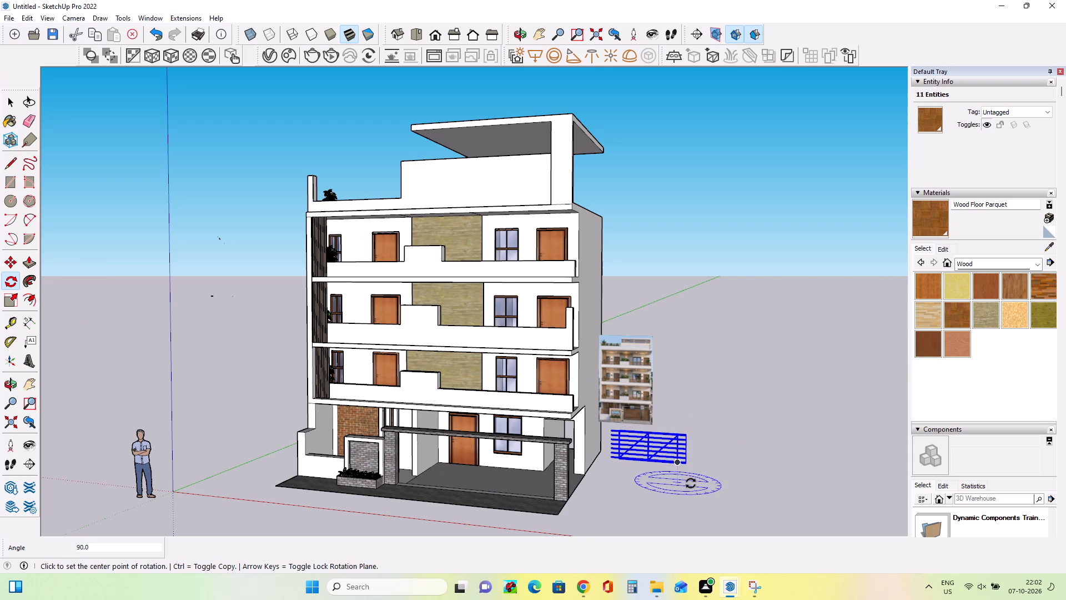
pyautogui.moveTo(692, 483); pyautogui.dragTo(757, 480, button='middle')
pyautogui.scroll(7, 652, 436)
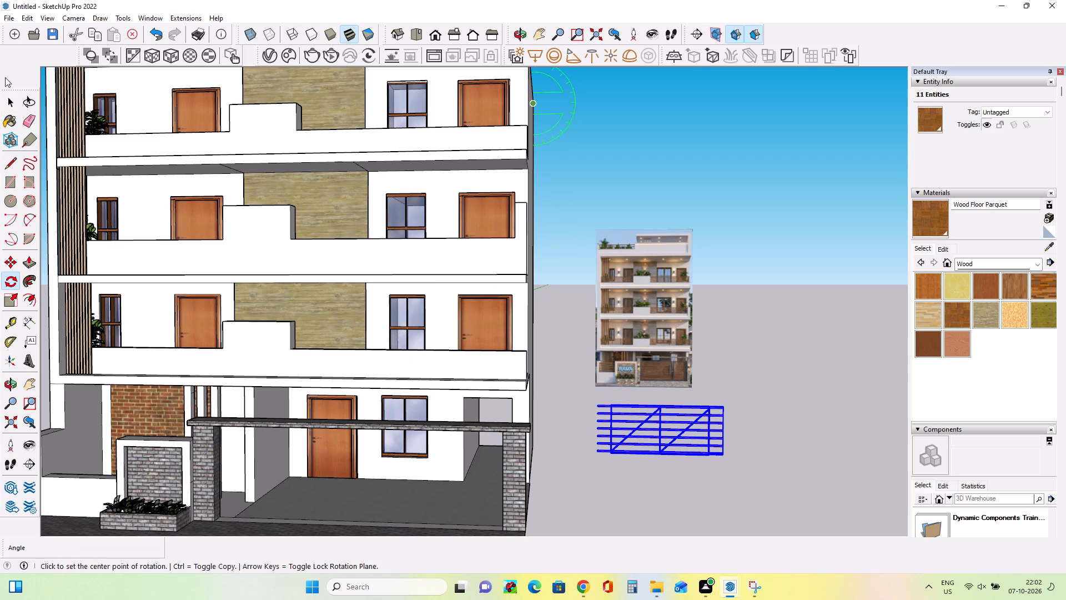
pyautogui.click(7, 103)
pyautogui.click(829, 343)
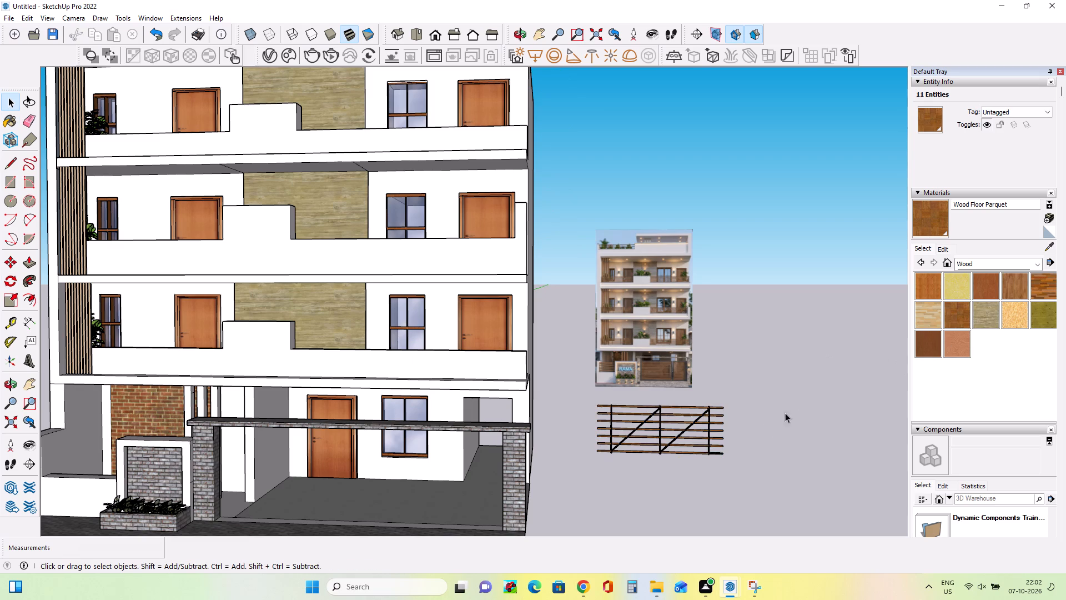
# Delete the two diagonal brace components with their attached uprights from the grille, keeping the horizontal bars and the end upright.
pyautogui.moveTo(712, 436); pyautogui.dragTo(746, 453, button='middle')
pyautogui.scroll(15, 622, 429)
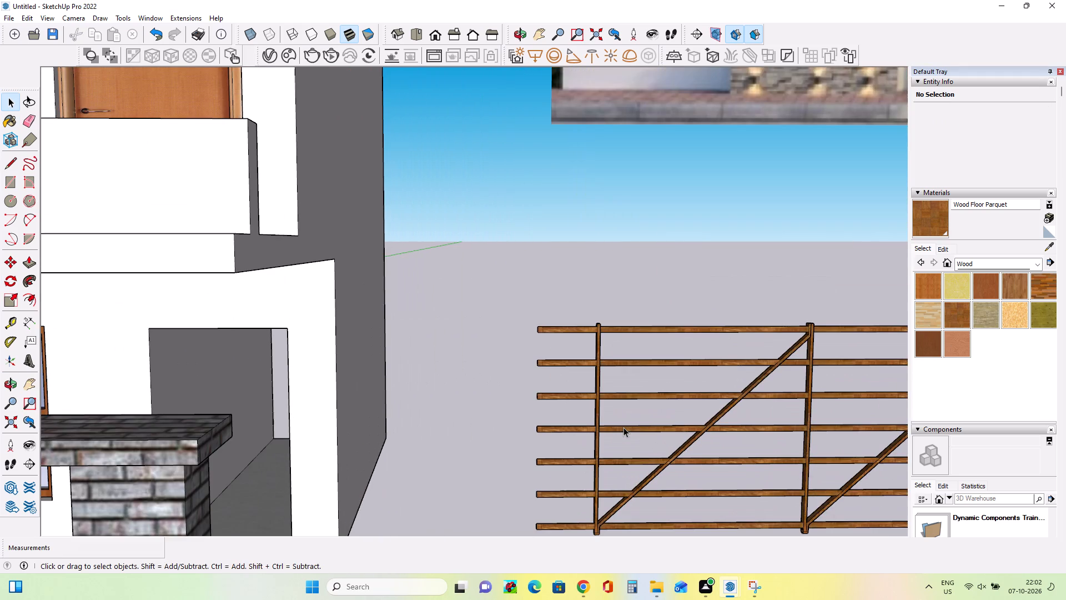
pyautogui.scroll(-14, 623, 427)
pyautogui.scroll(3, 702, 428)
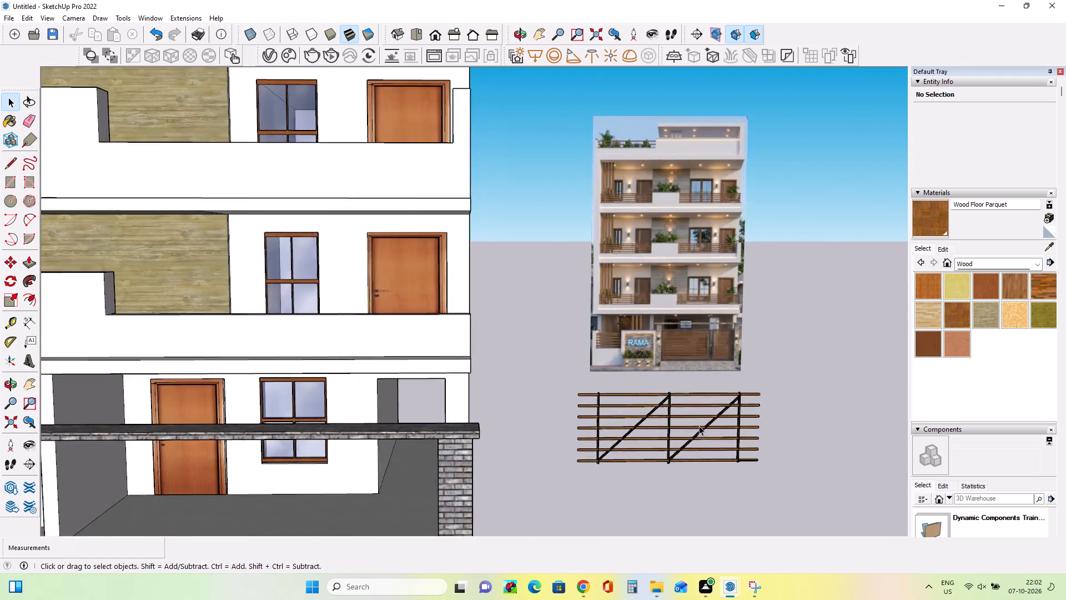
pyautogui.scroll(10, 699, 426)
pyautogui.click(605, 378)
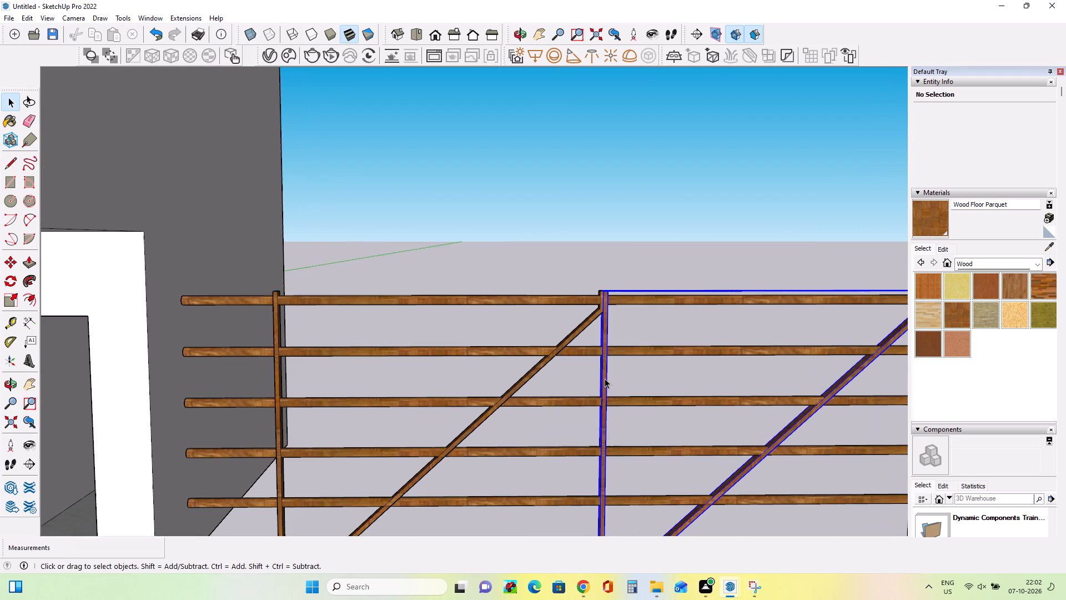
pyautogui.scroll(-7, 605, 378)
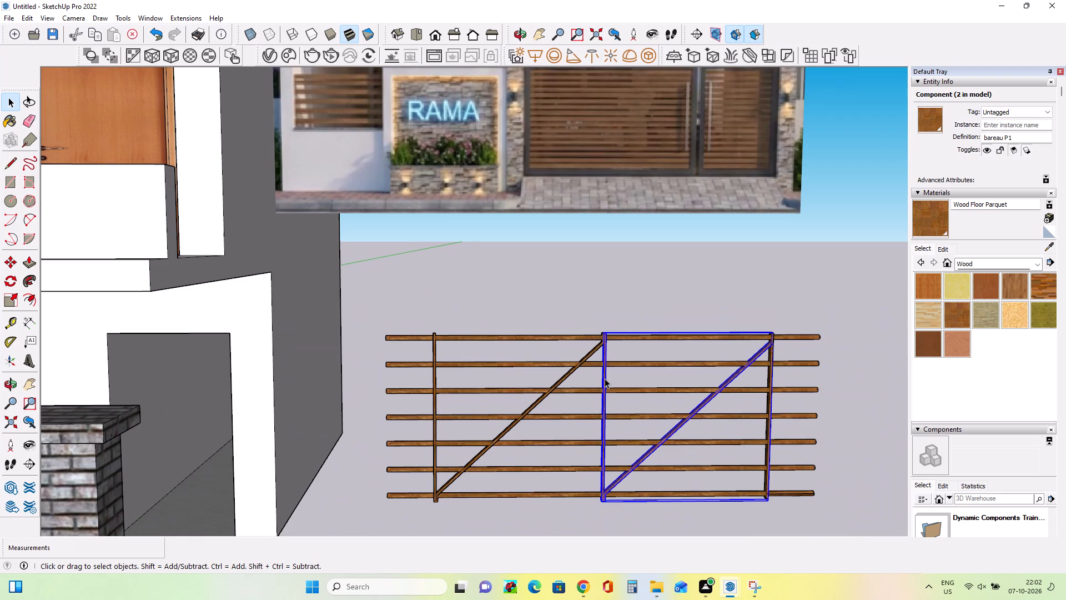
pyautogui.press('Delete')
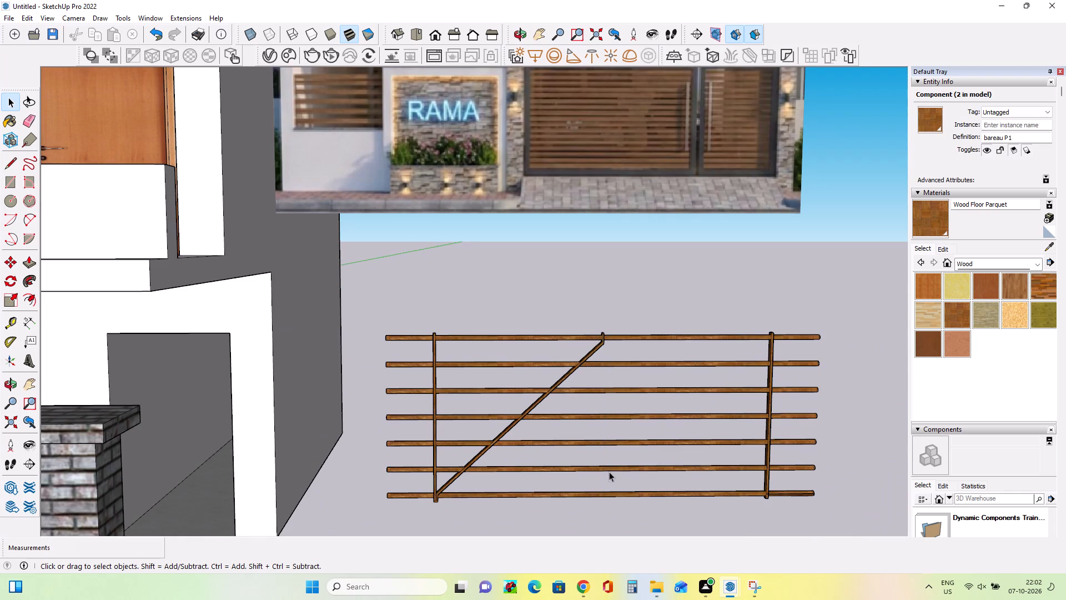
pyautogui.click(565, 374)
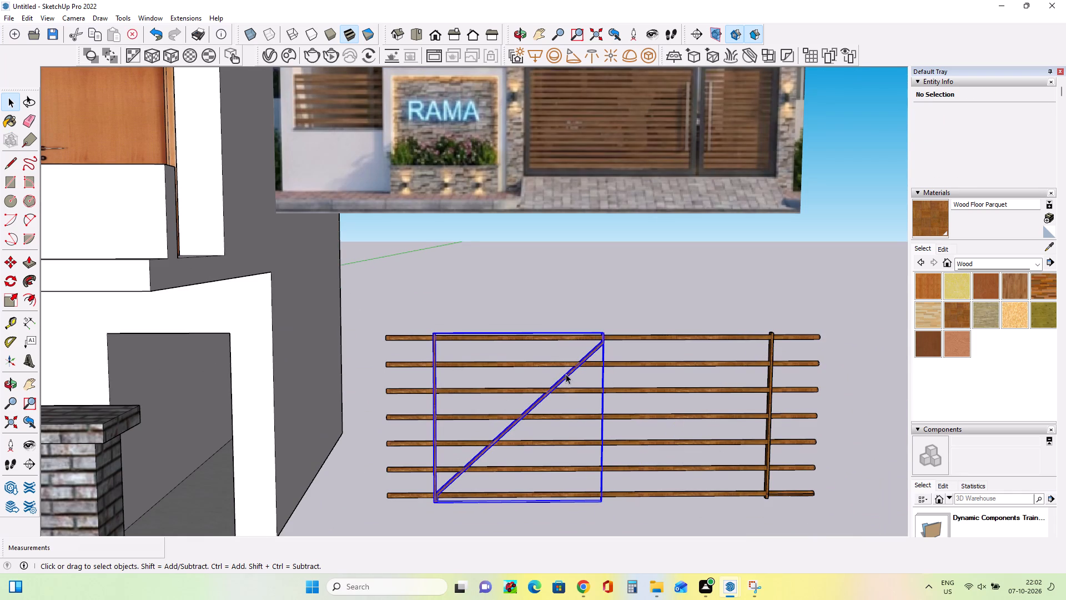
pyautogui.press('Delete')
# Copy the remaining upright 5' 4 1/2" along the bars to the opposite end of the grille.
pyautogui.scroll(-7, 674, 397)
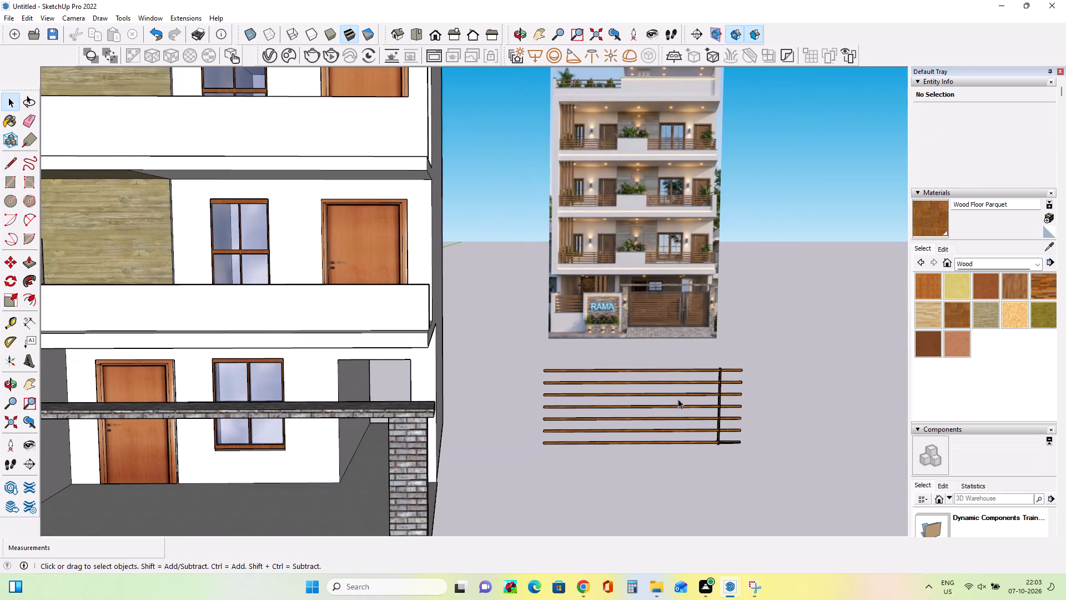
pyautogui.scroll(4, 558, 422)
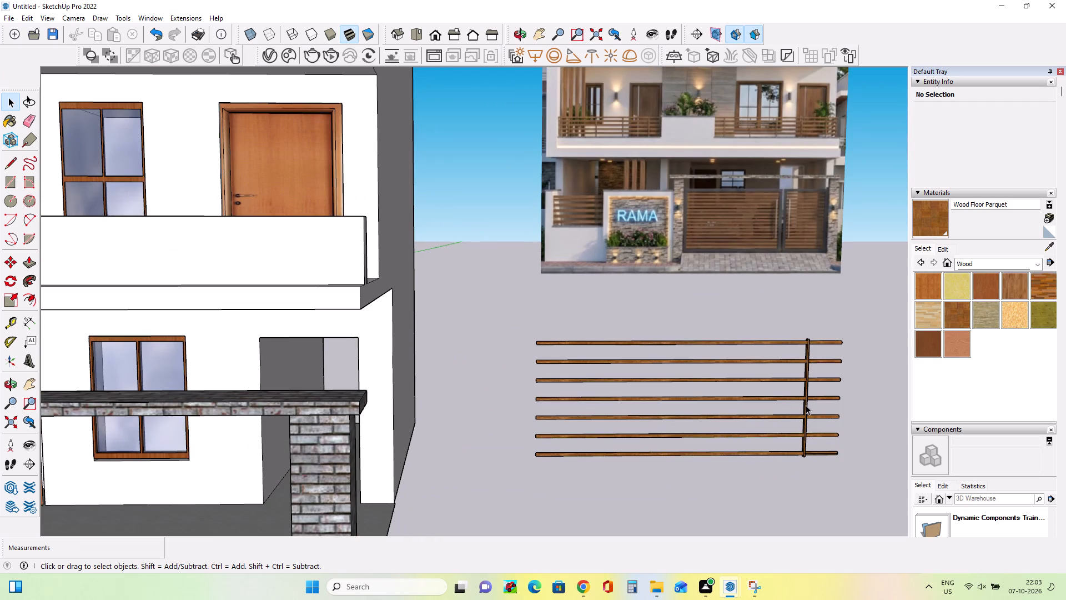
pyautogui.click(805, 405)
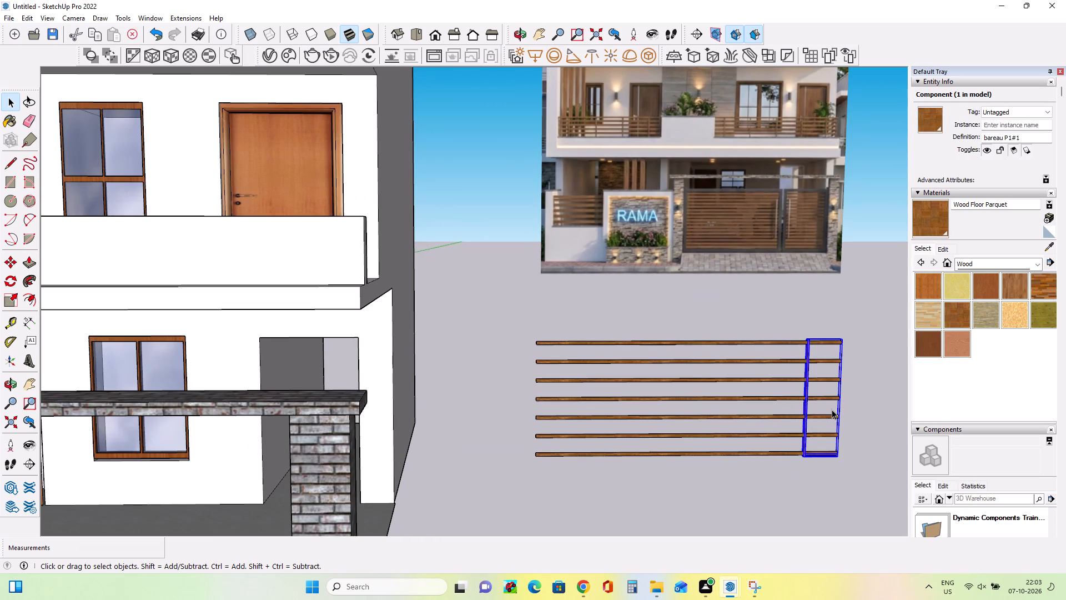
pyautogui.click(3, 262)
pyautogui.click(839, 457)
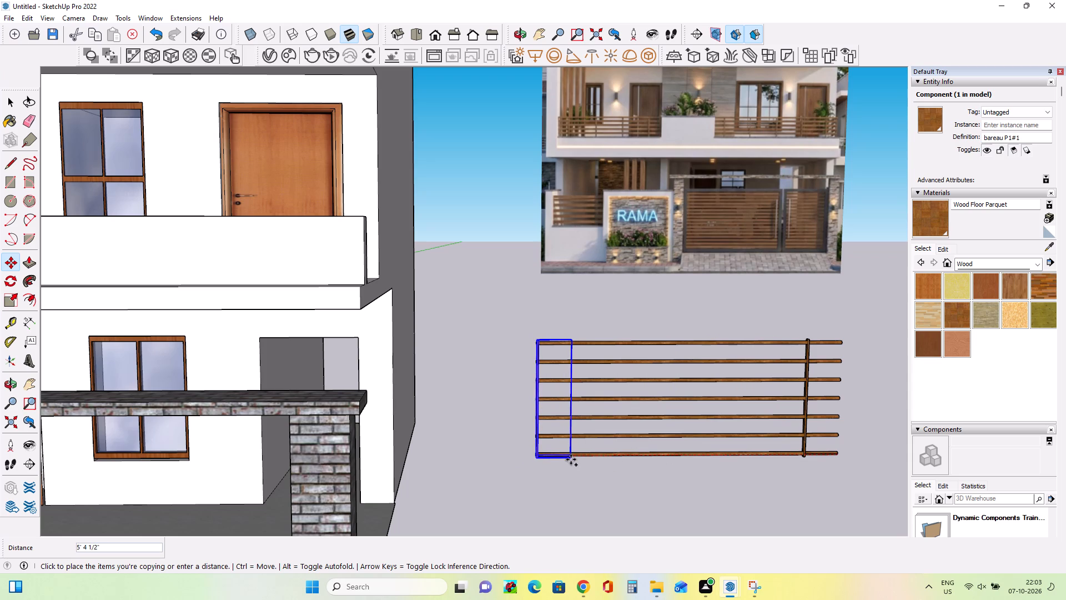
pyautogui.click(571, 459)
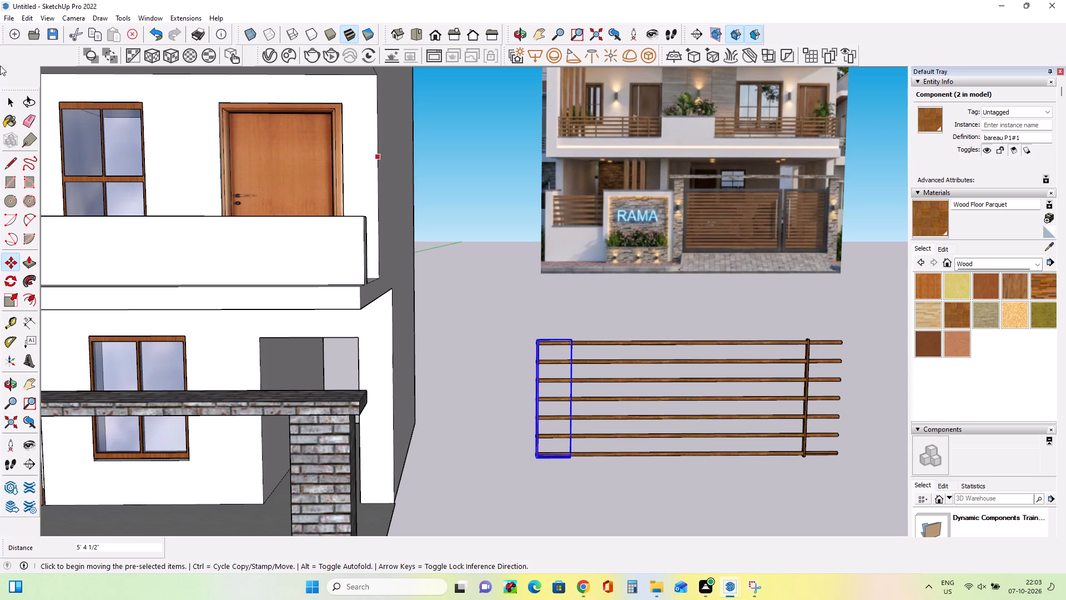
pyautogui.click(13, 100)
pyautogui.click(477, 282)
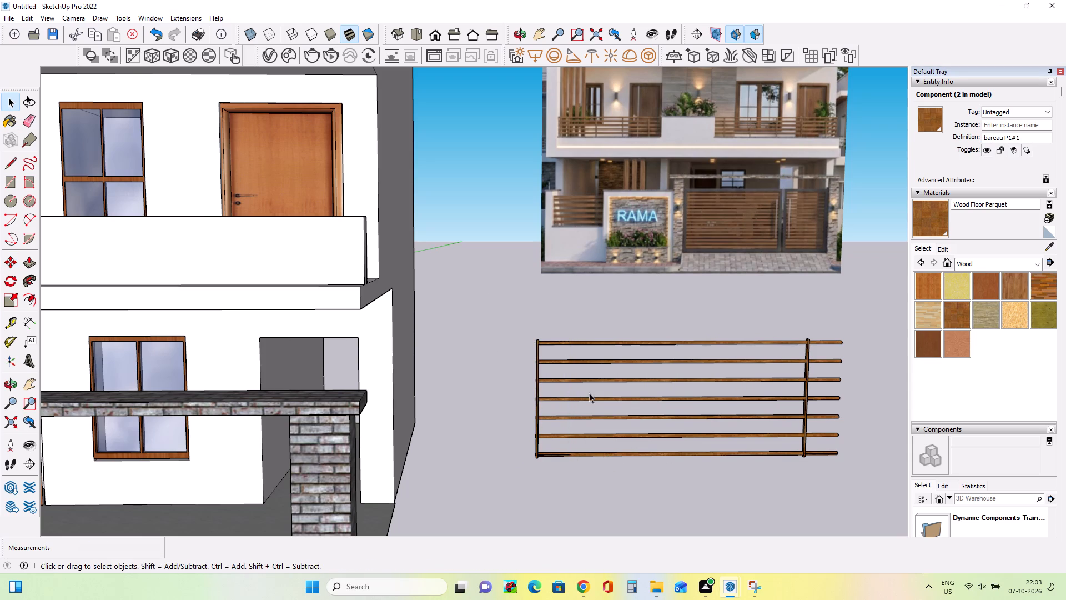
# Group all the horizontal bars and both uprights of the grille into a single group.
pyautogui.scroll(-3, 582, 419)
pyautogui.moveTo(585, 424); pyautogui.dragTo(581, 398, button='middle')
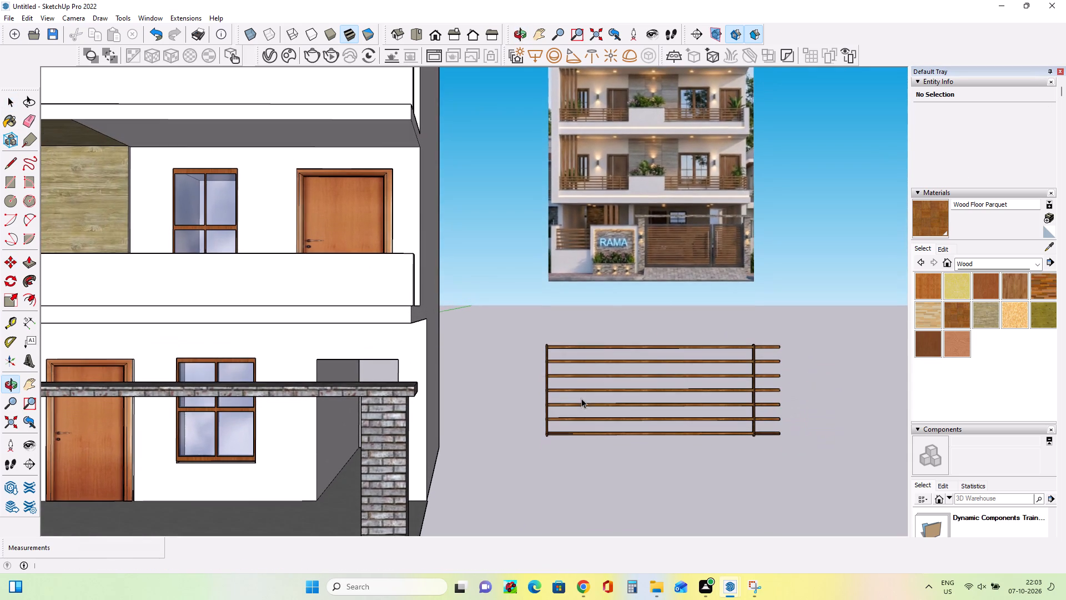
pyautogui.scroll(-8, 666, 385)
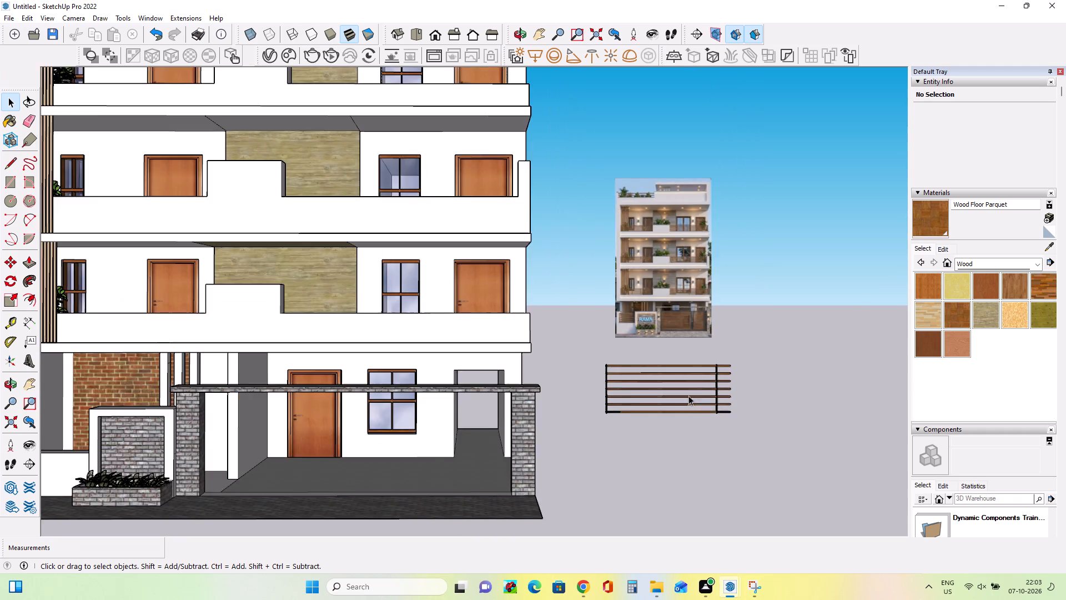
pyautogui.scroll(-4, 735, 402)
pyautogui.moveTo(745, 363); pyautogui.dragTo(718, 373)
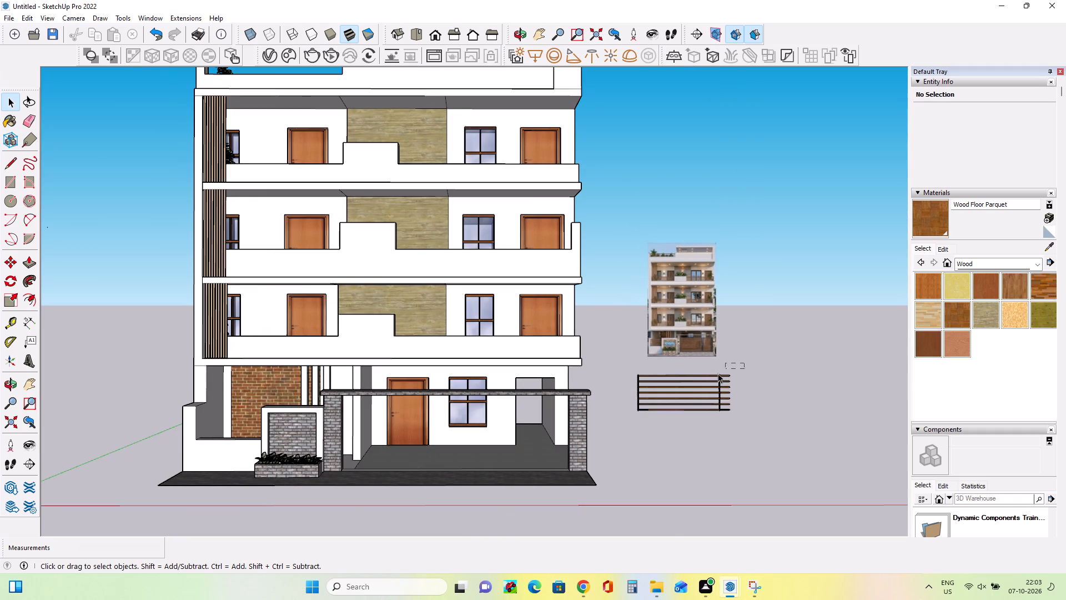
pyautogui.moveTo(718, 373); pyautogui.dragTo(630, 423)
pyautogui.rightClick(666, 392)
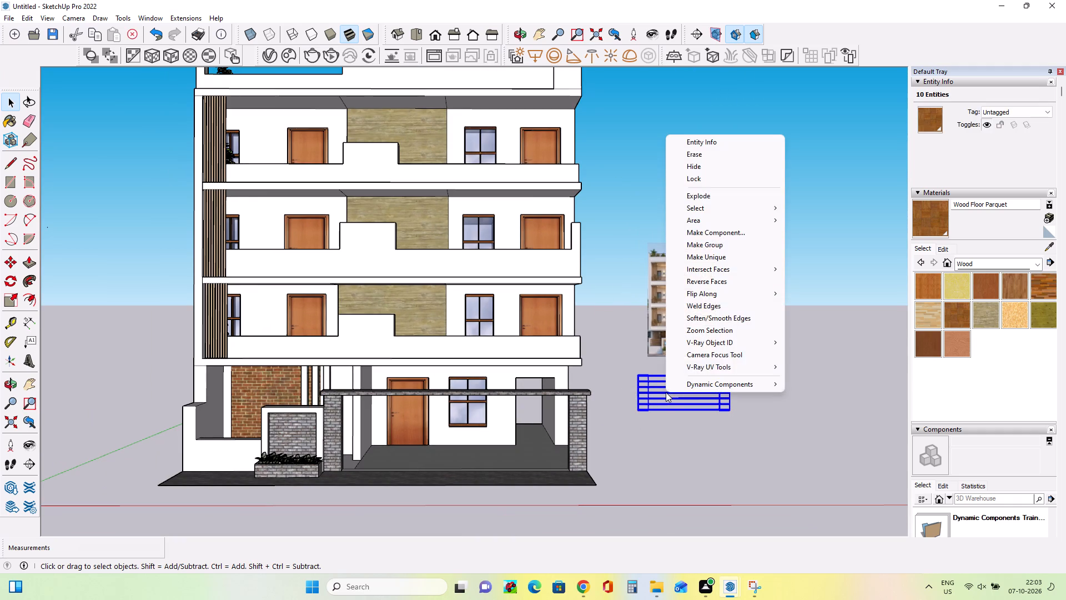
pyautogui.click(723, 246)
# Move the grille group about 10' 11" onto the lowest balcony's parapet, in front of the door at its outer end.
pyautogui.moveTo(812, 345); pyautogui.dragTo(823, 419, button='middle')
pyautogui.moveTo(816, 416); pyautogui.dragTo(820, 436, button='middle')
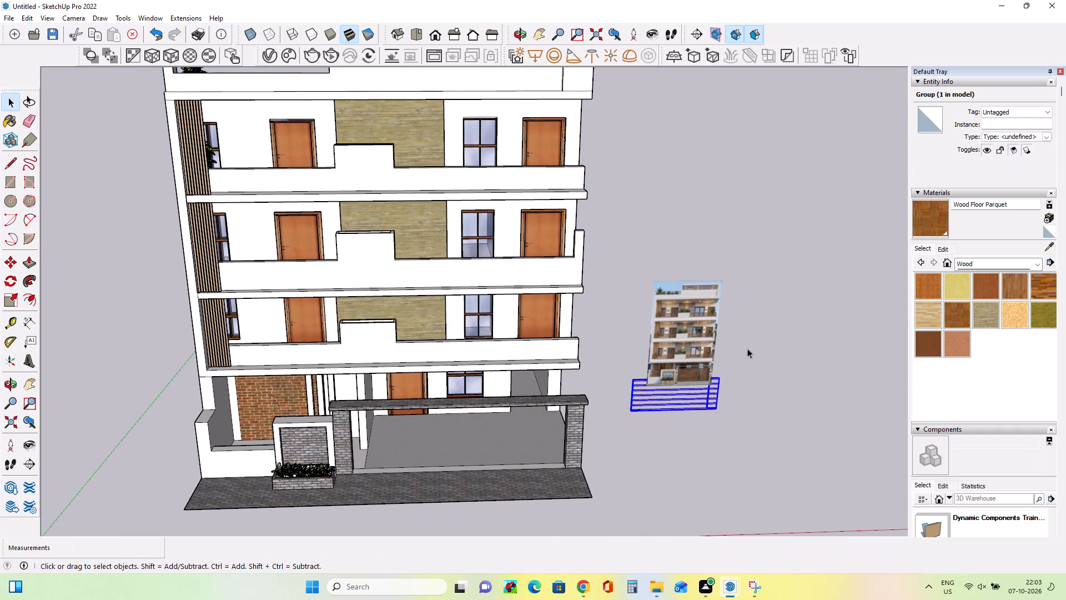
pyautogui.click(8, 265)
pyautogui.click(720, 412)
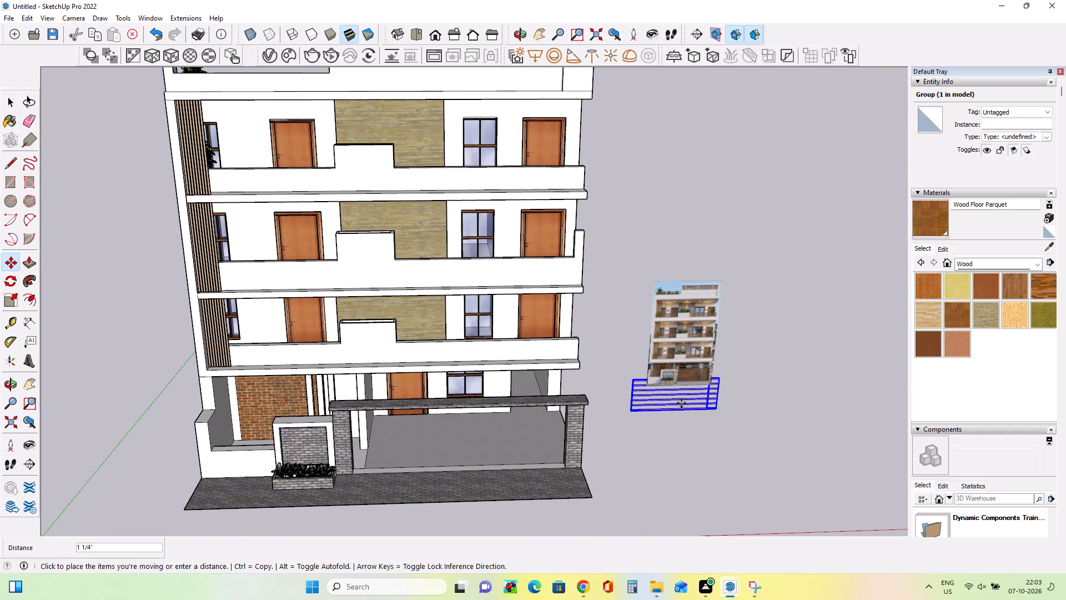
pyautogui.click(574, 338)
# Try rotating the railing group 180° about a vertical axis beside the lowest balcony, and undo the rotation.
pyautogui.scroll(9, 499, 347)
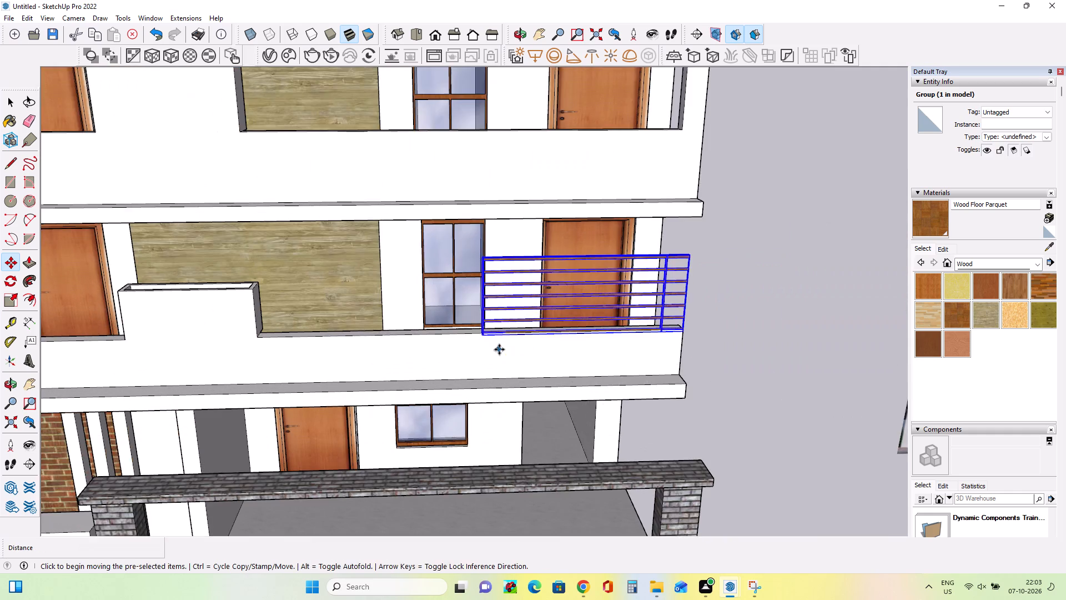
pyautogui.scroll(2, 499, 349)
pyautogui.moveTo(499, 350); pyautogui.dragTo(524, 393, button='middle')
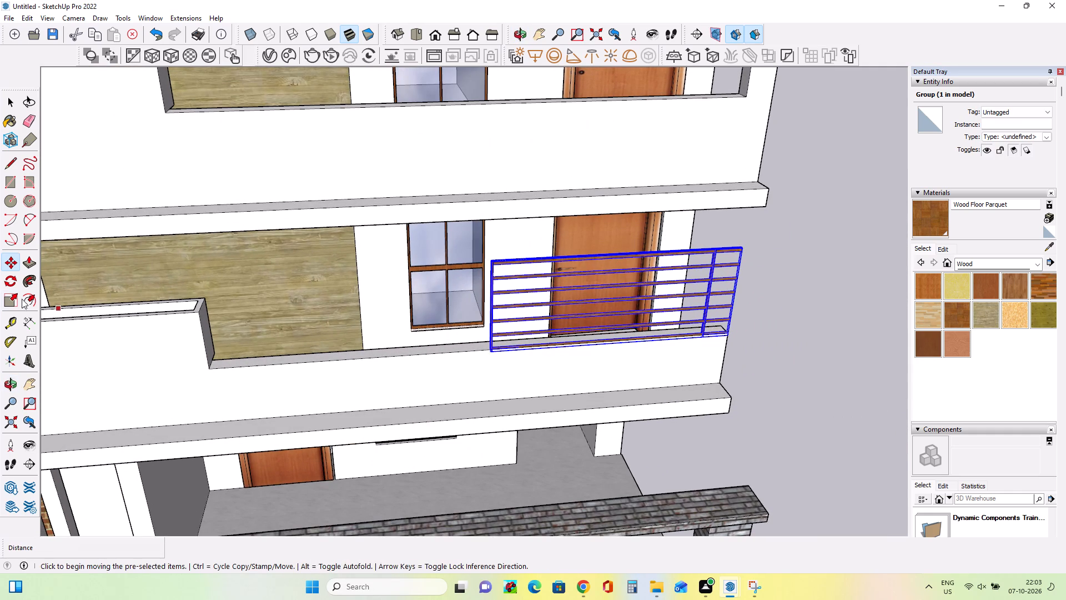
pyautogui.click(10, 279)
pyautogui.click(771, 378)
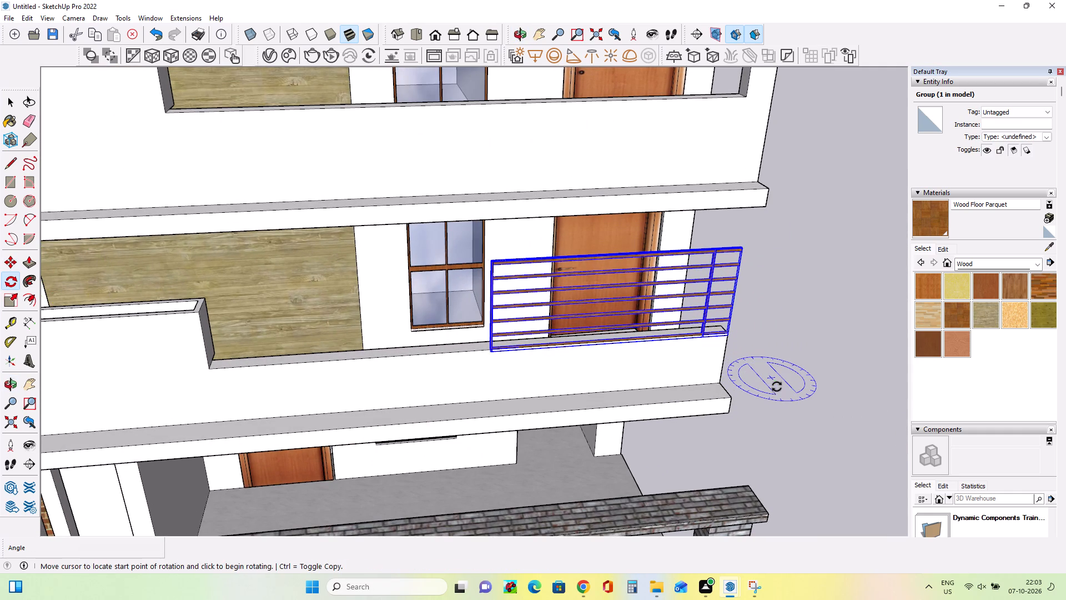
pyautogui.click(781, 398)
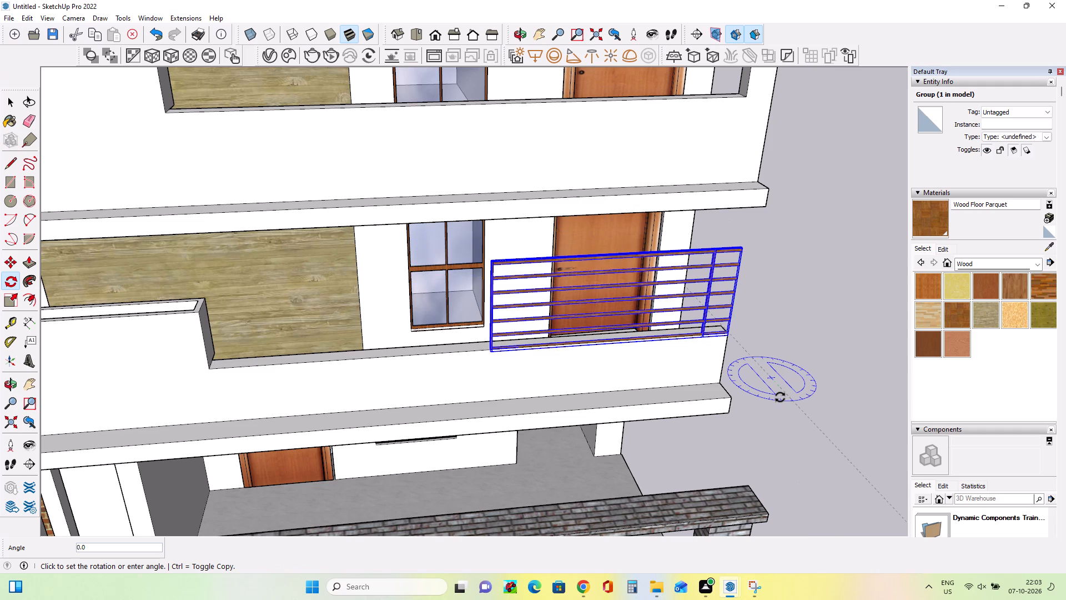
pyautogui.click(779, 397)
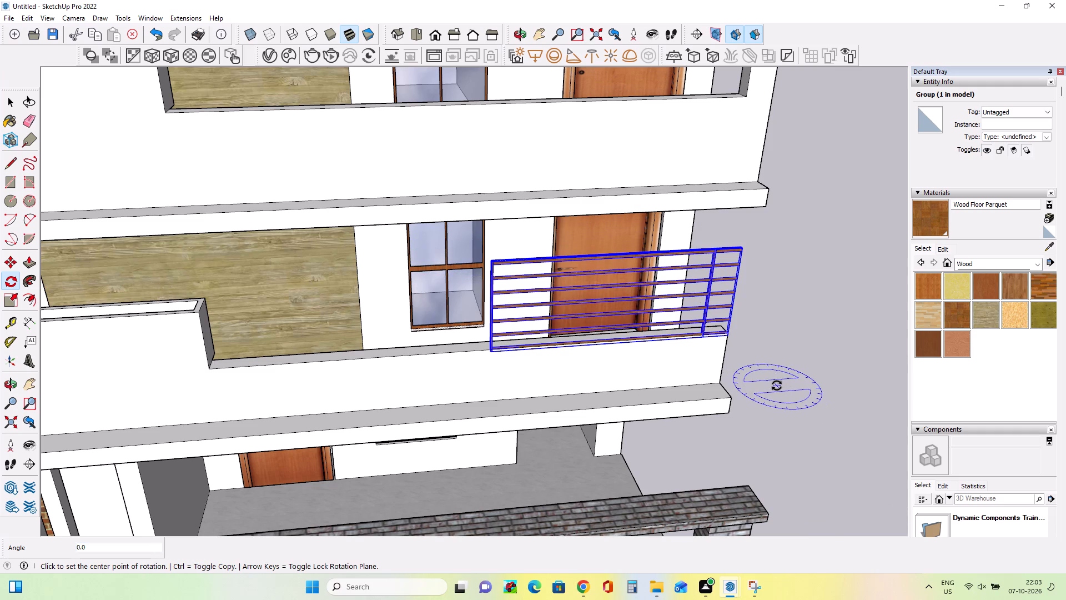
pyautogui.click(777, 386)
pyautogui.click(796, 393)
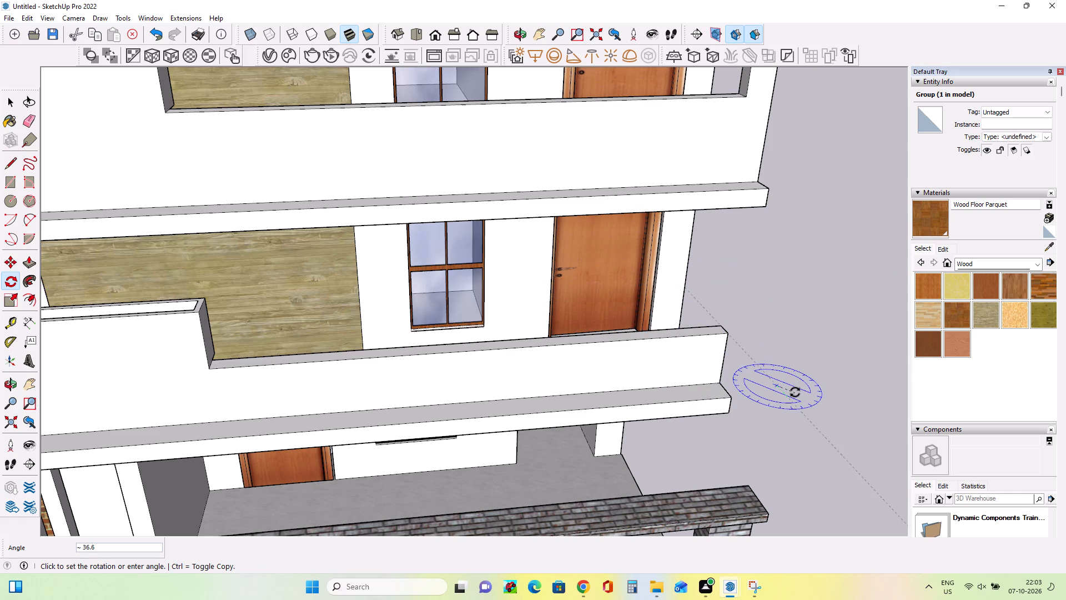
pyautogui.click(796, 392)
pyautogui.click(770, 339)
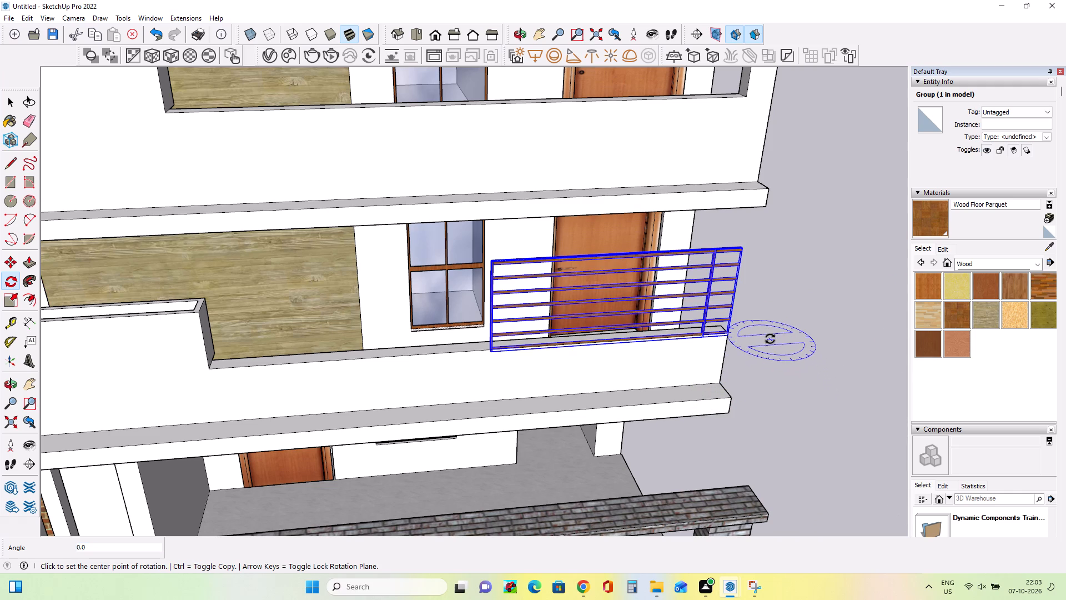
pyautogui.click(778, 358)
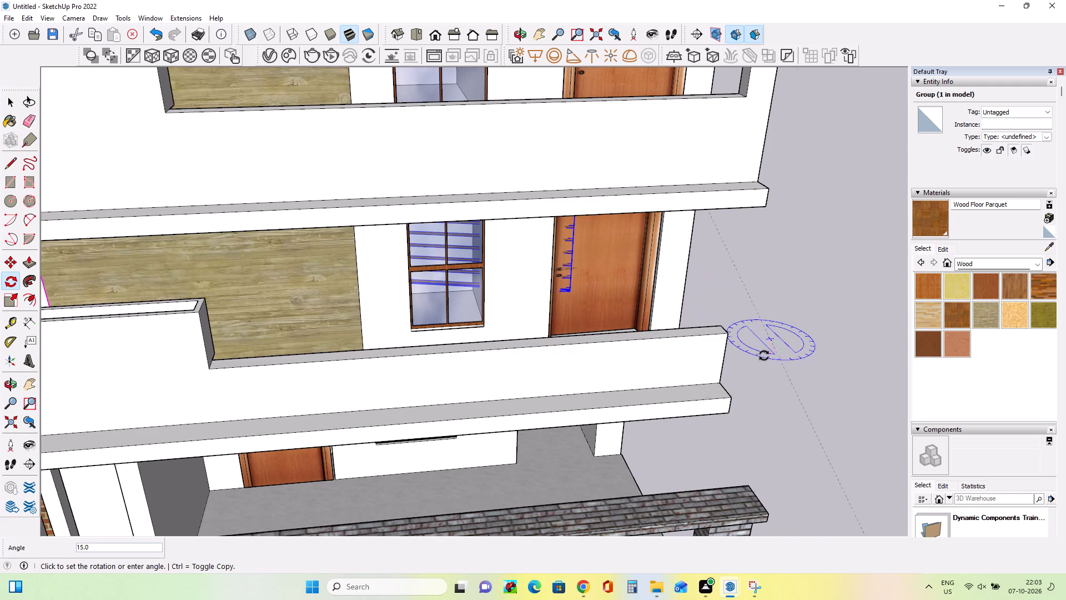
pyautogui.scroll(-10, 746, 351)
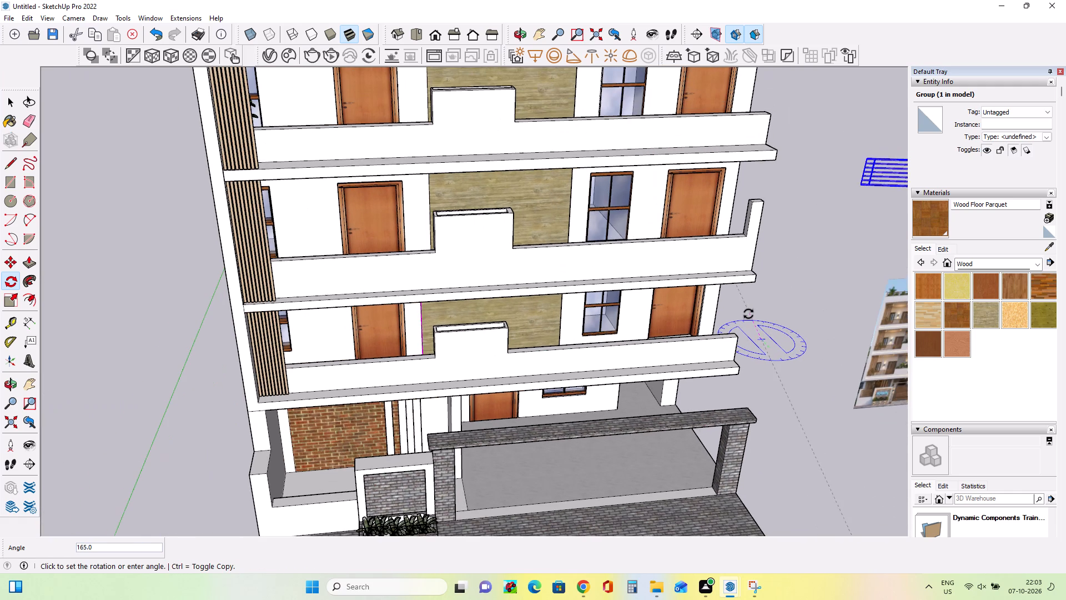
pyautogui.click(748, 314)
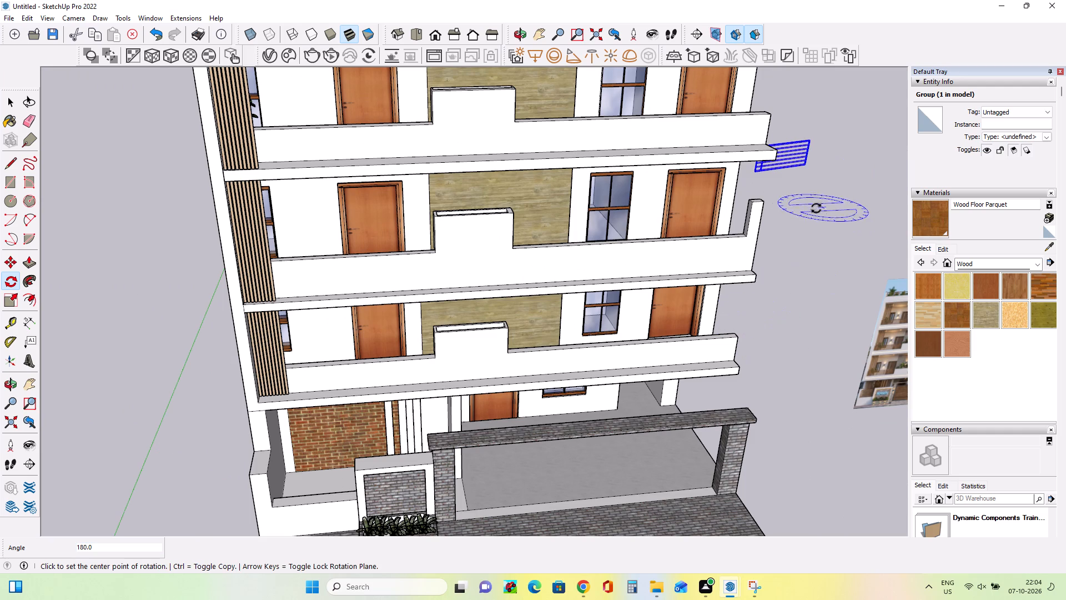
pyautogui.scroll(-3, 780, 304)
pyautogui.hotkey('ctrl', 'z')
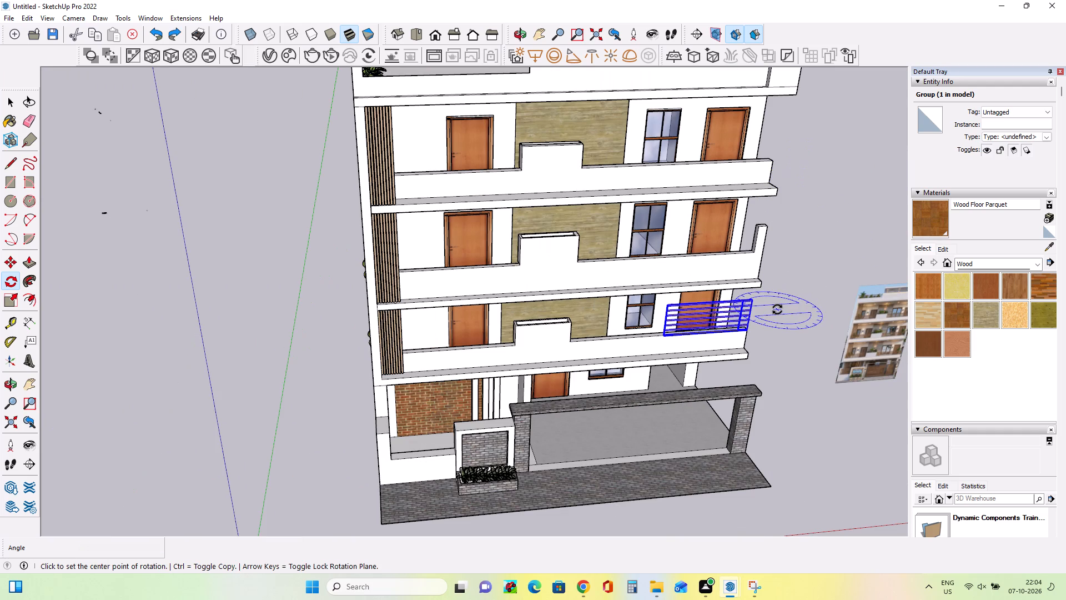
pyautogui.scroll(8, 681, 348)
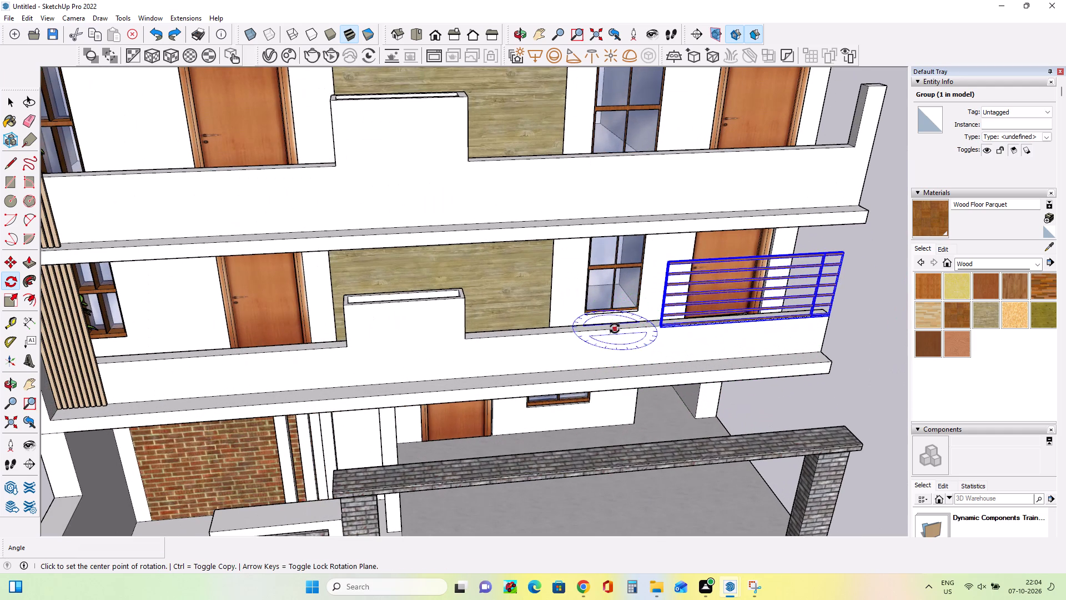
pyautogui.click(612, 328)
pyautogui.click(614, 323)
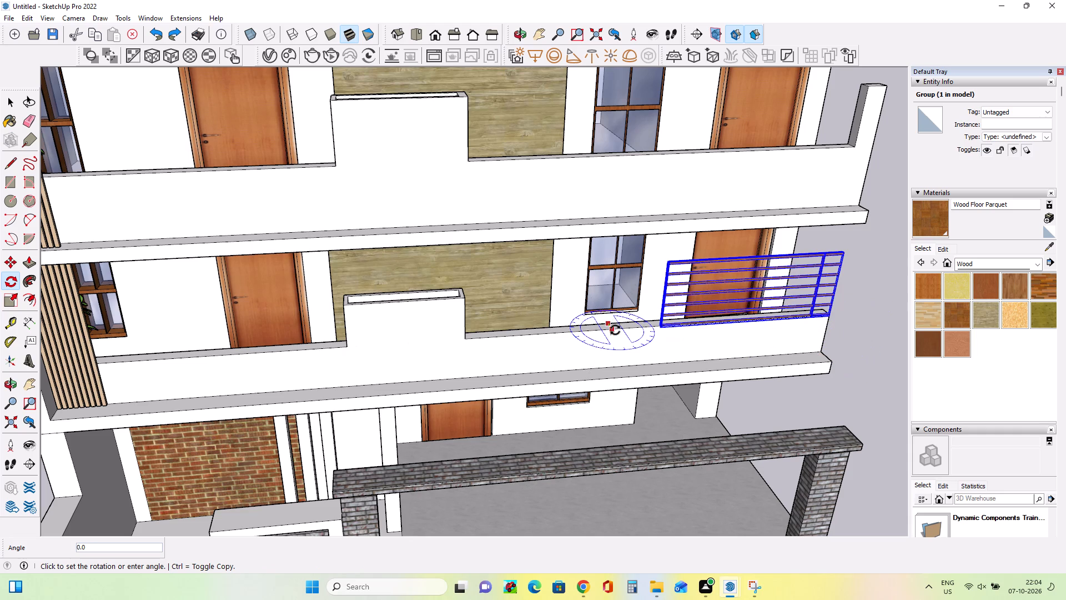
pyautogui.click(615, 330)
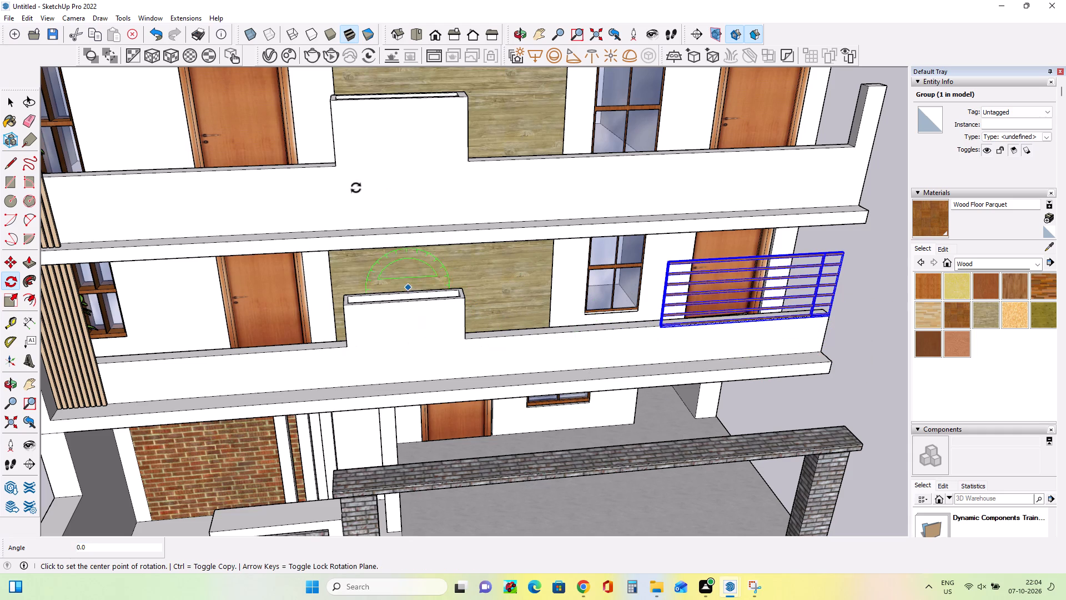
# Move the railing group back about 4 15/16" so its lower corner sits on the lowest balcony's parapet top.
pyautogui.click(9, 267)
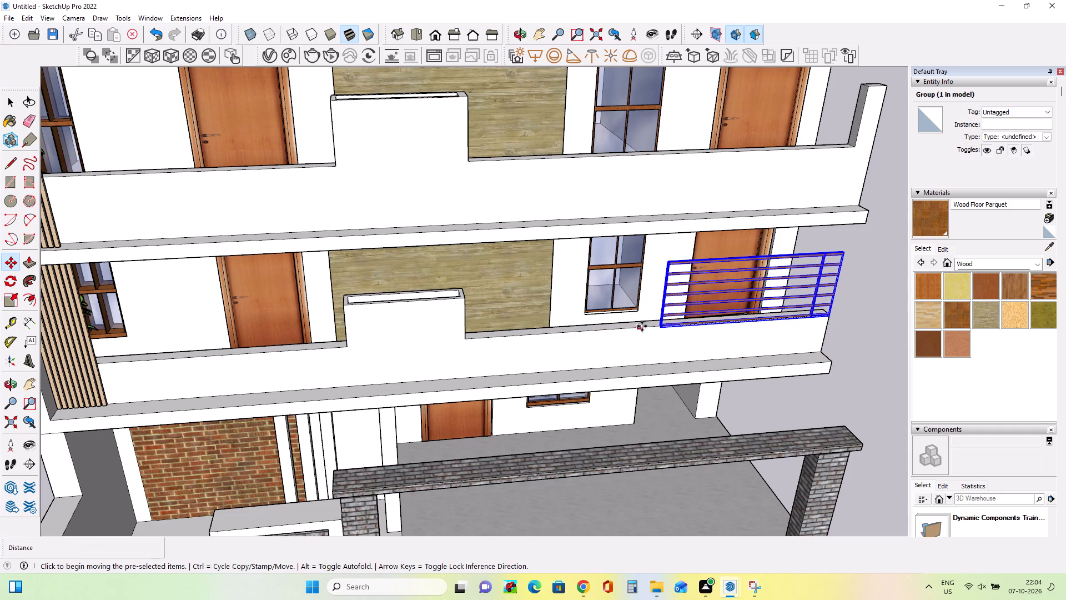
pyautogui.click(661, 326)
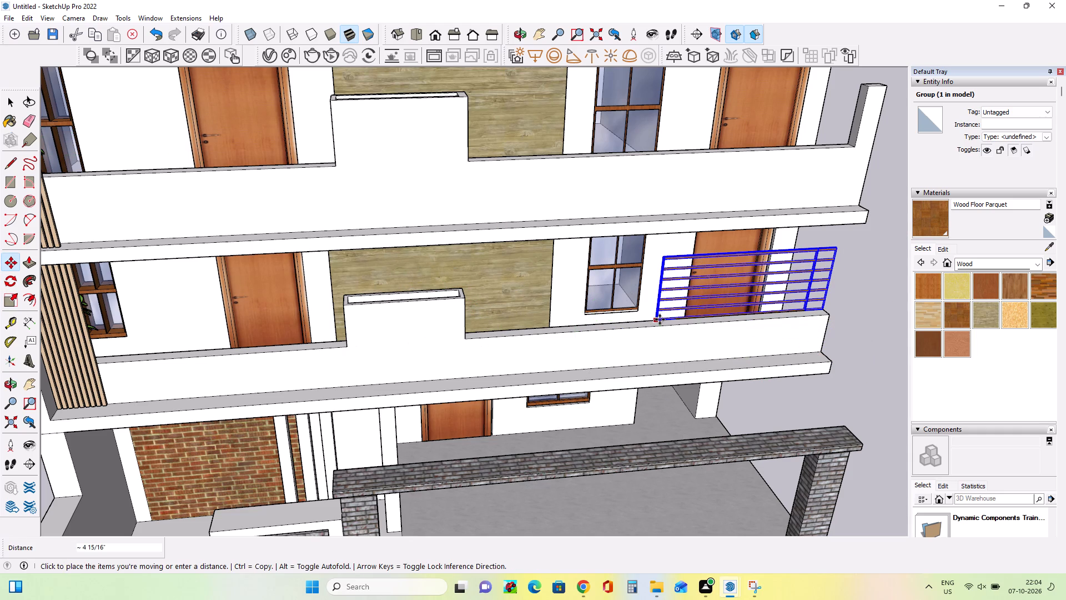
pyautogui.click(660, 319)
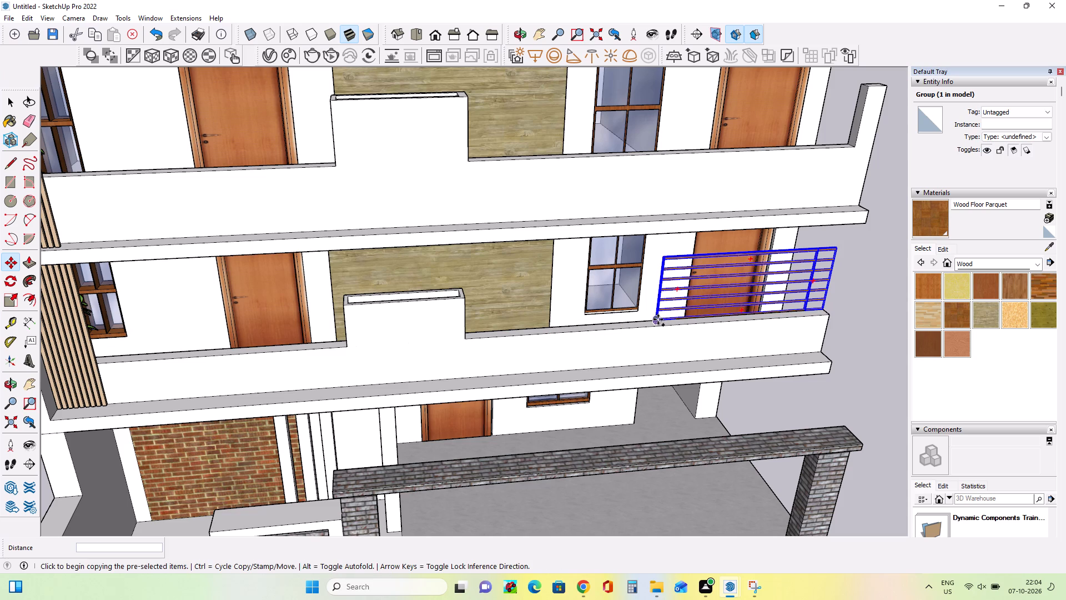
pyautogui.click(657, 321)
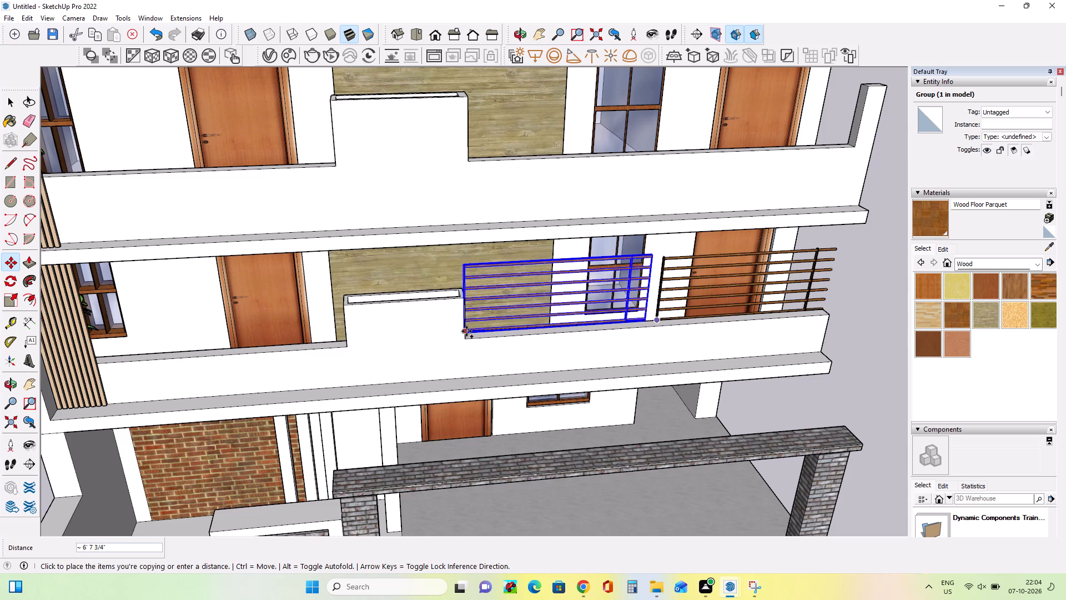
pyautogui.press('Escape')
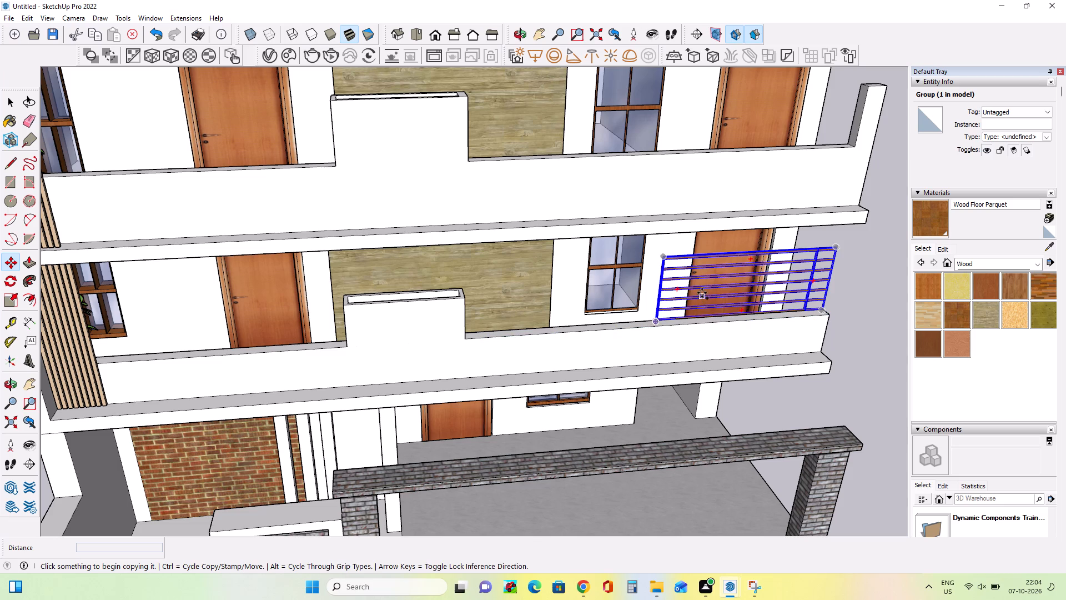
# Scale the railing group lengthwise by about 2.09 so it reaches the raised section of the lowest balcony's parapet.
pyautogui.click(8, 299)
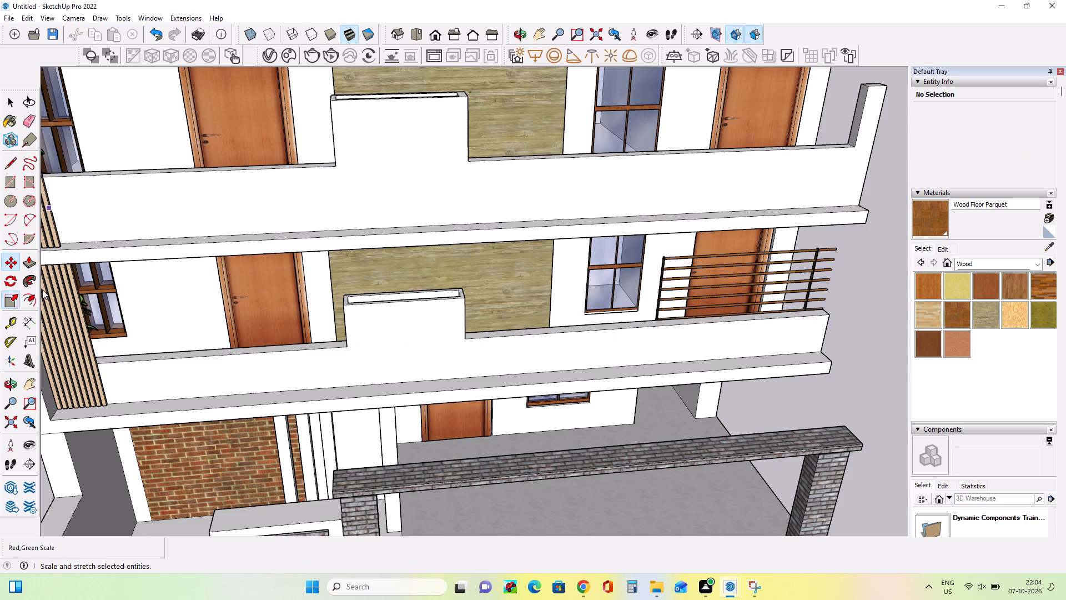
pyautogui.click(673, 287)
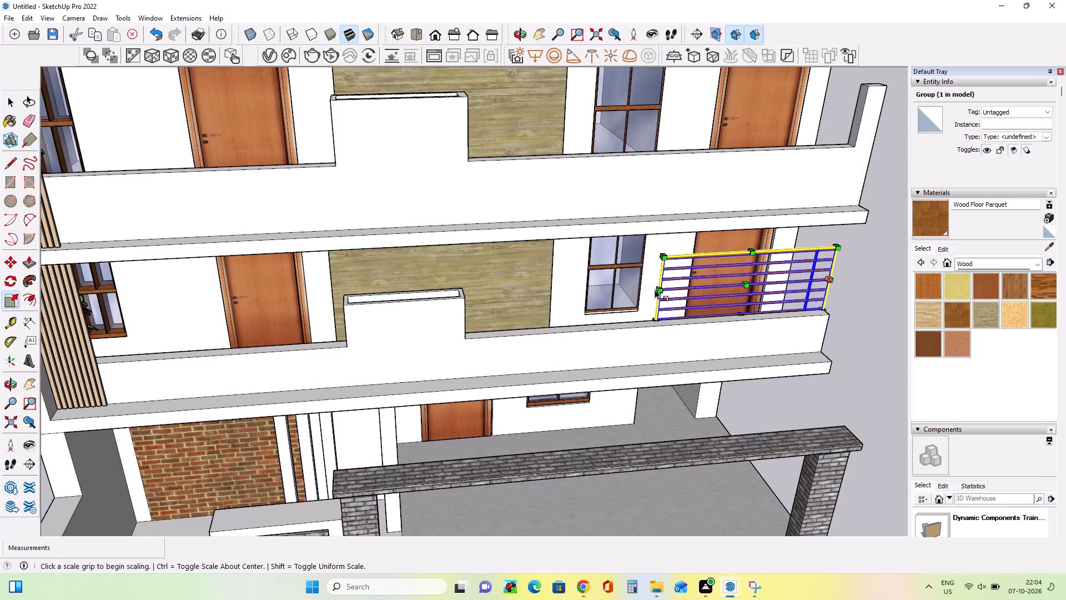
pyautogui.scroll(13, 655, 288)
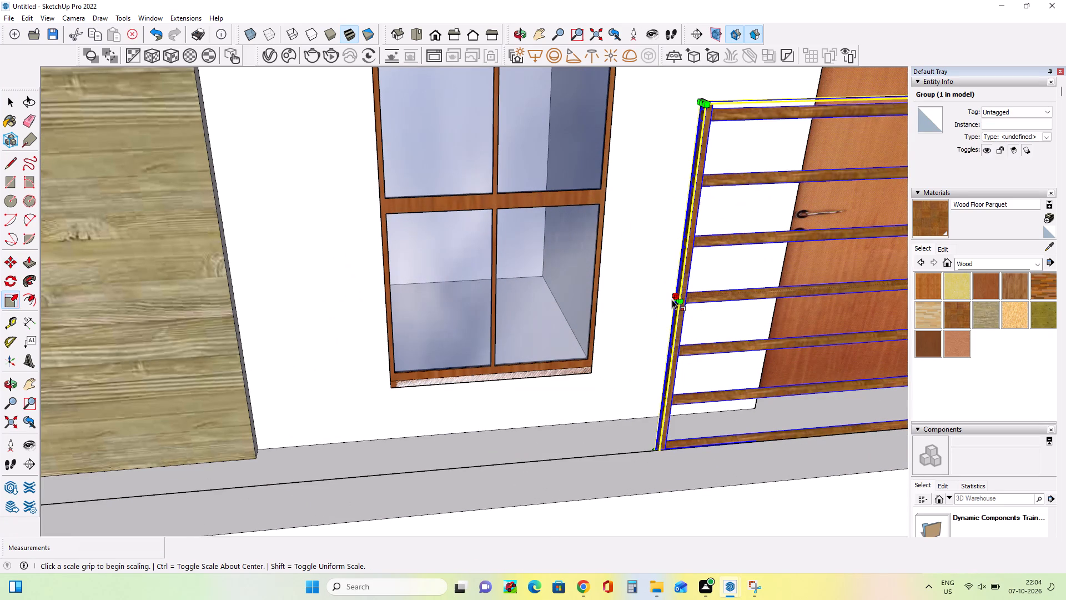
pyautogui.click(673, 297)
pyautogui.scroll(-3, 566, 329)
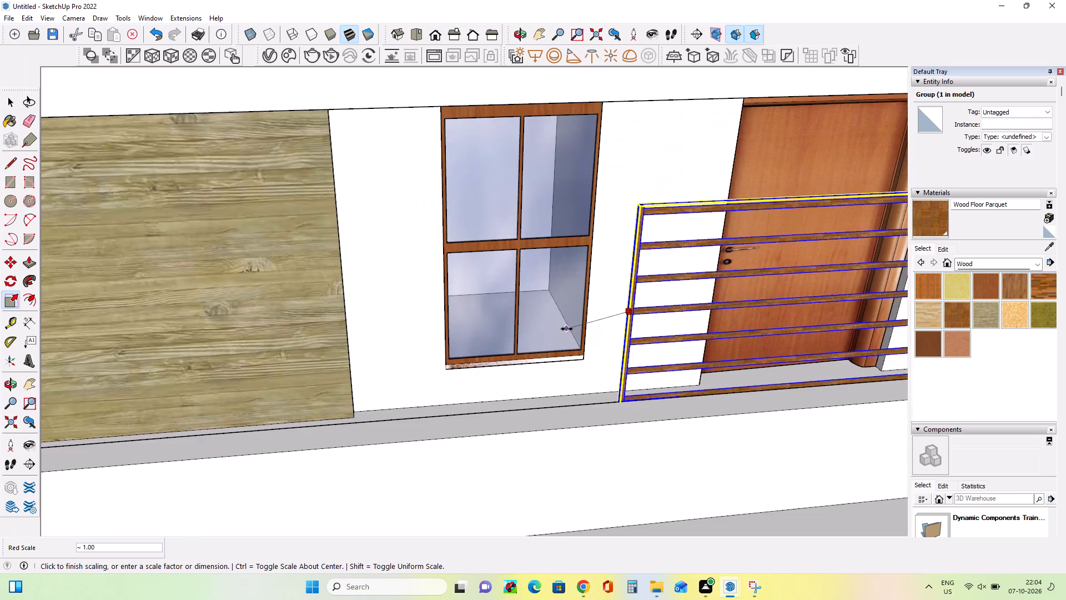
pyautogui.scroll(-3, 567, 329)
pyautogui.scroll(1, 567, 329)
pyautogui.scroll(-6, 567, 329)
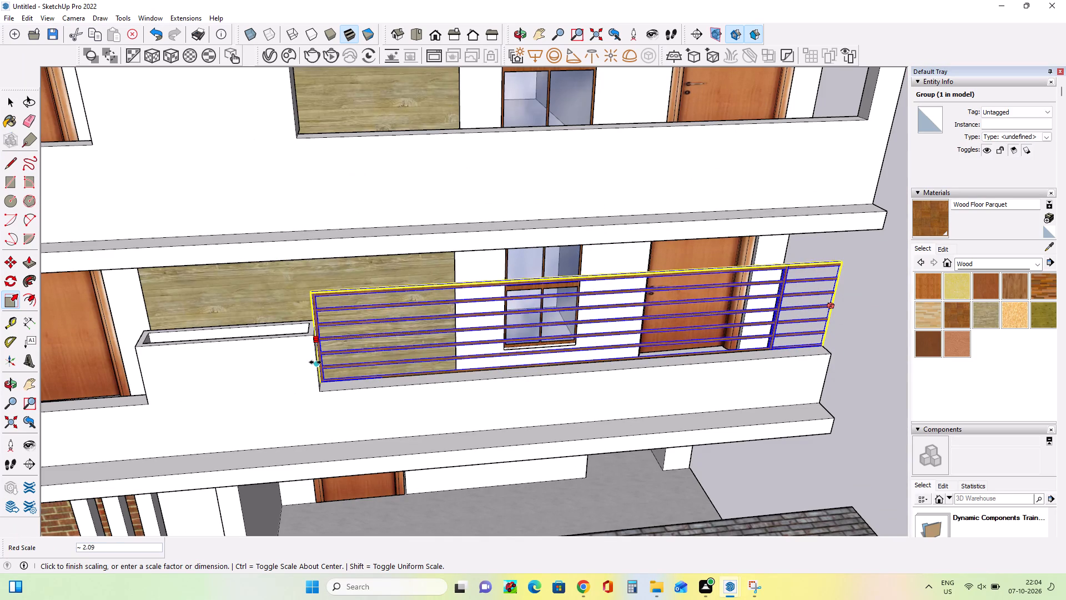
pyautogui.click(315, 362)
# Scale the railing group's height down to a blue-axis factor of 0.72.
pyautogui.moveTo(654, 340); pyautogui.dragTo(635, 307, button='middle')
pyautogui.scroll(-1, 665, 302)
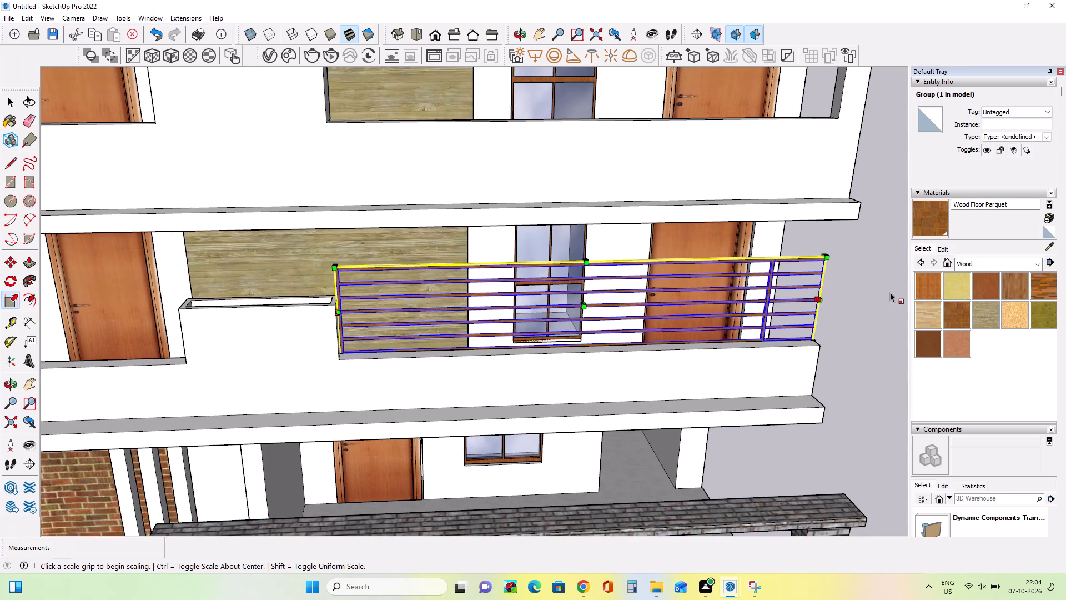
pyautogui.scroll(-5, 890, 292)
pyautogui.moveTo(713, 270); pyautogui.dragTo(716, 341, button='middle')
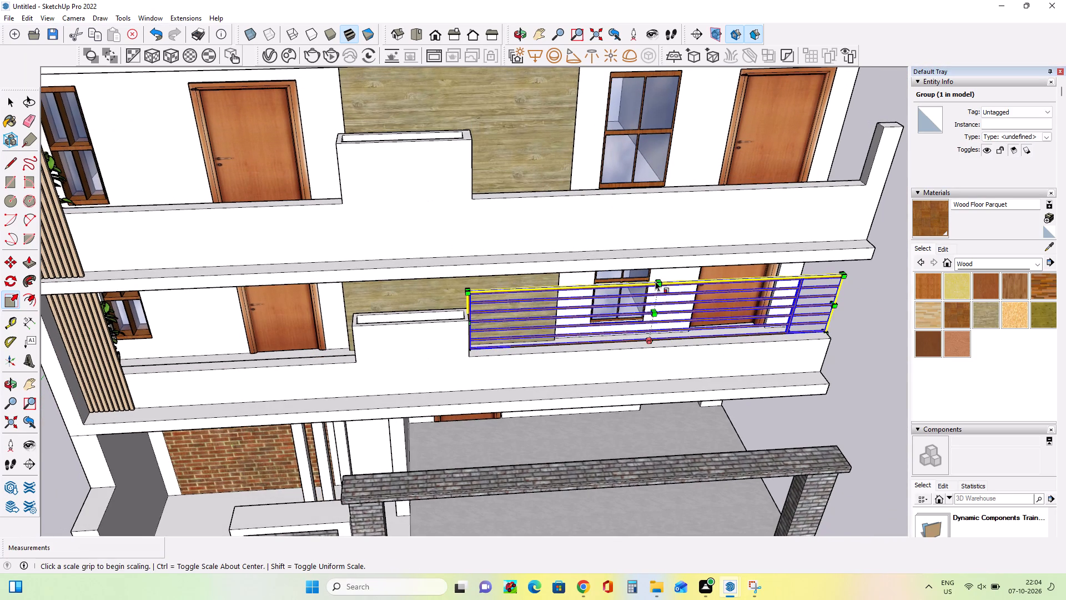
pyautogui.scroll(13, 657, 278)
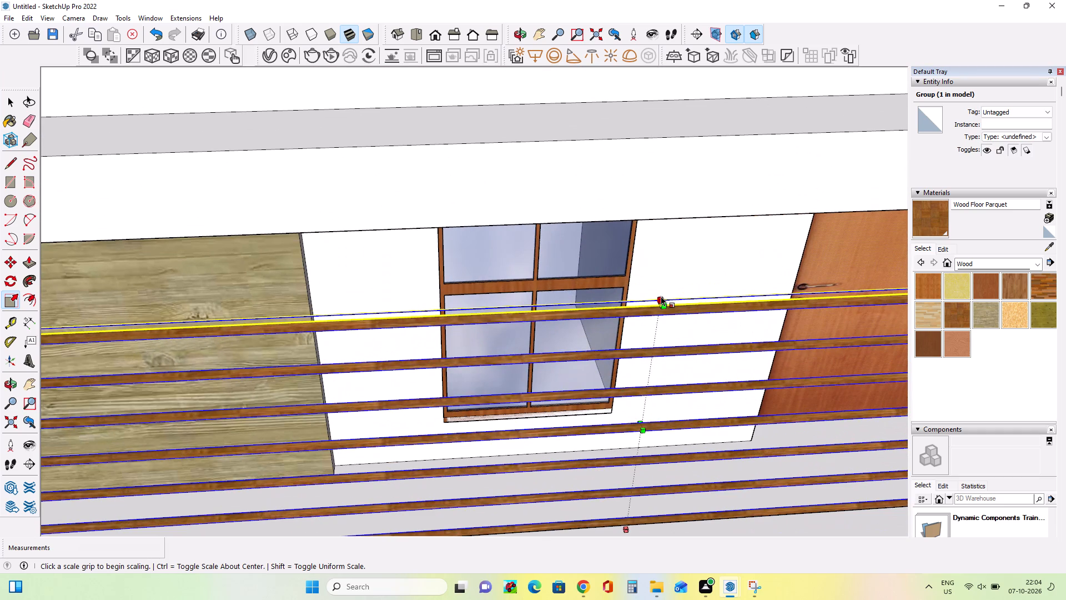
pyautogui.click(661, 298)
pyautogui.click(669, 377)
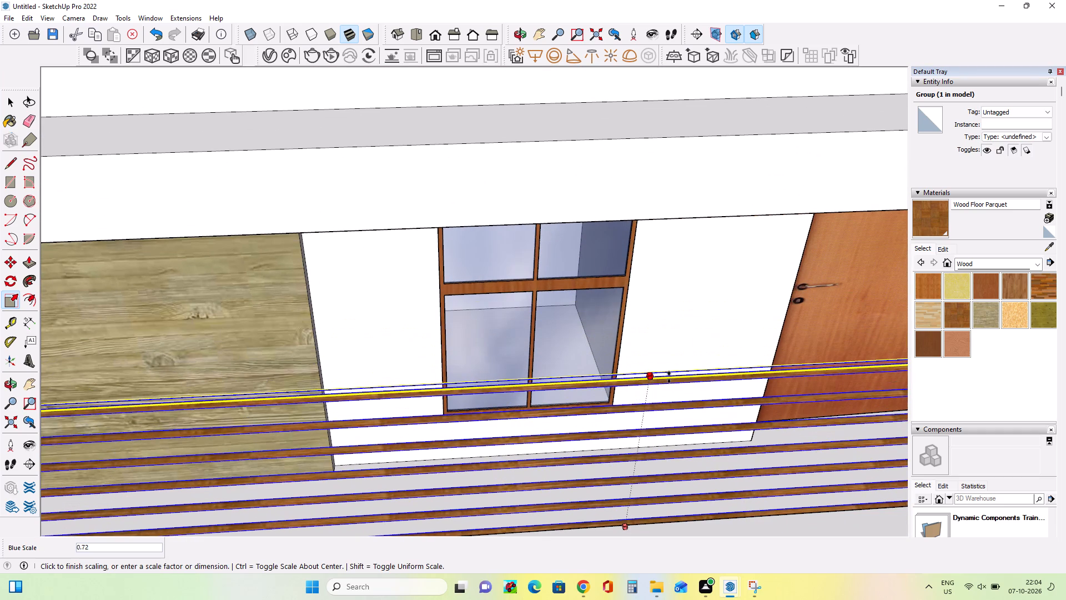
# Nudge the railing group by its lower corner to align it on the parapet top beside the raised section.
pyautogui.scroll(-7, 697, 383)
pyautogui.moveTo(698, 374); pyautogui.dragTo(679, 311, button='middle')
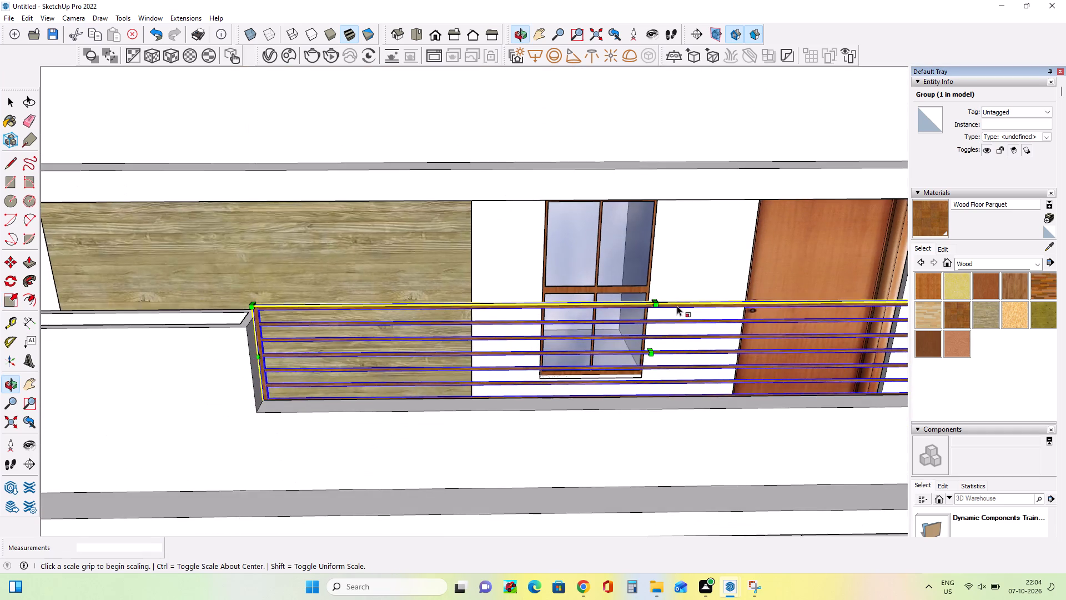
pyautogui.scroll(-2, 677, 306)
pyautogui.scroll(3, 604, 384)
pyautogui.scroll(-8, 604, 384)
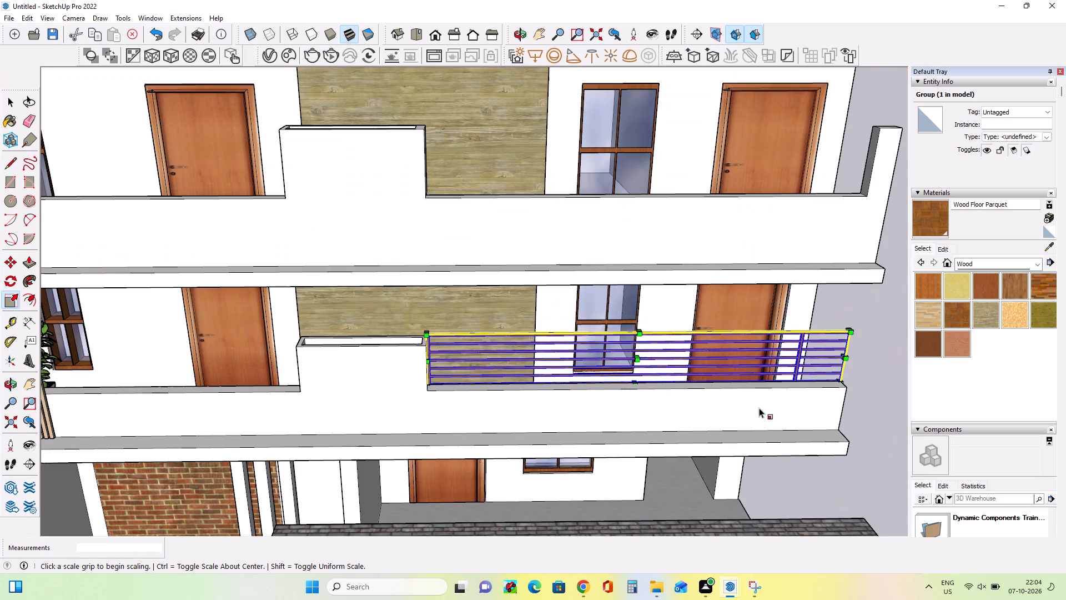
pyautogui.click(7, 263)
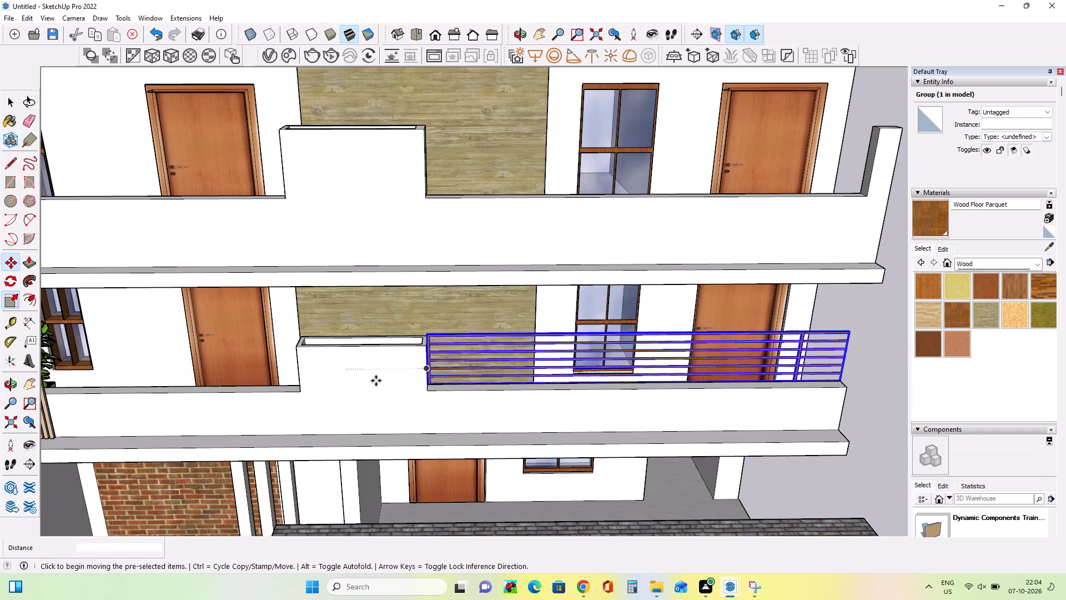
pyautogui.scroll(7, 463, 387)
pyautogui.click(413, 381)
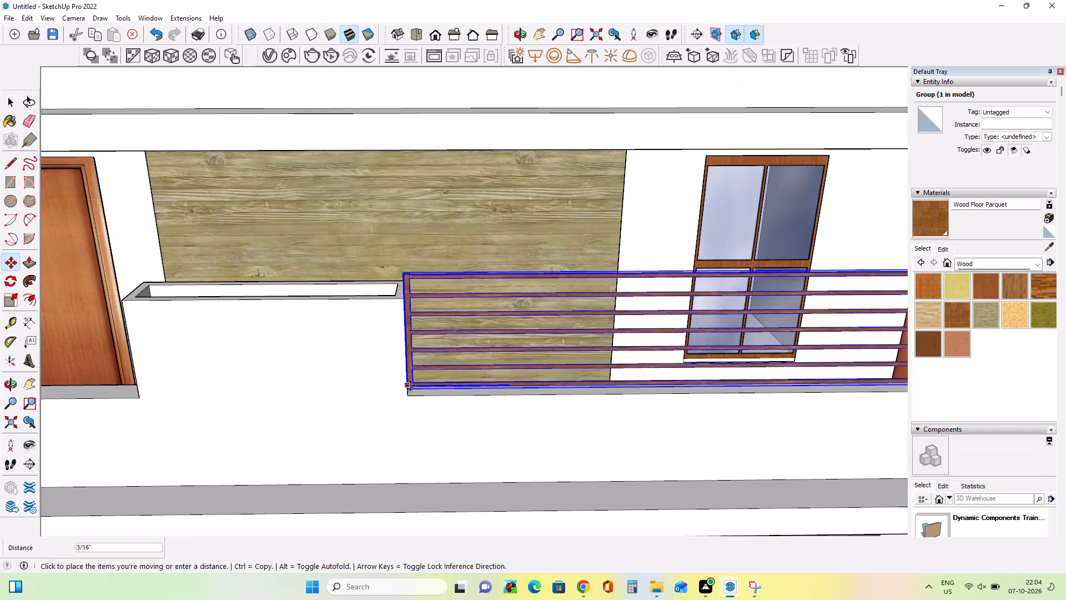
pyautogui.click(410, 388)
# Compare the railing on the lowest balcony with the balcony railings in the reference image.
pyautogui.scroll(-4, 405, 382)
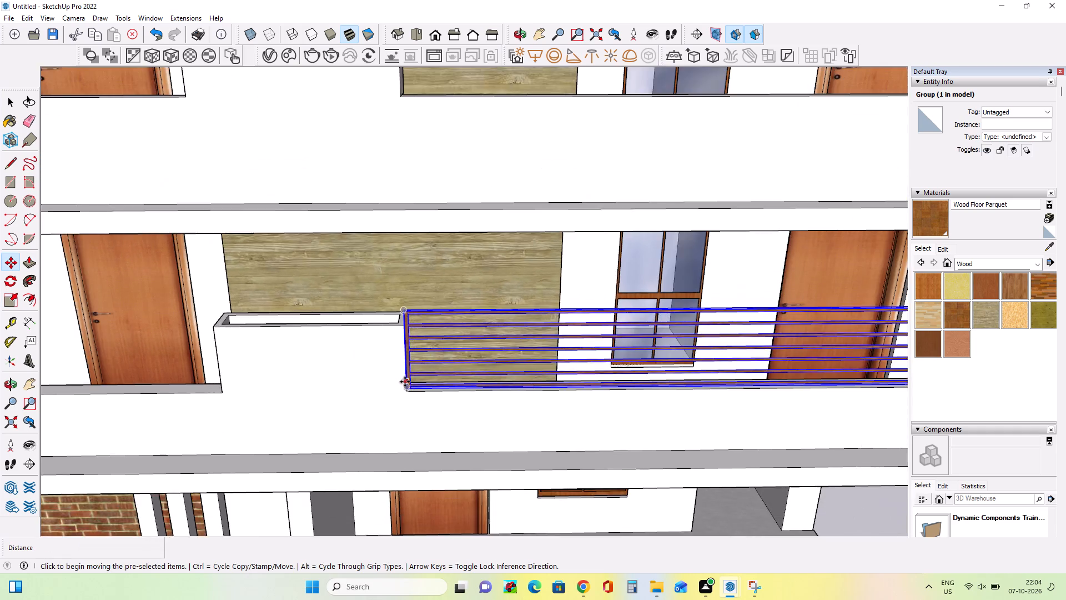
pyautogui.scroll(-7, 405, 382)
pyautogui.scroll(-5, 486, 387)
pyautogui.scroll(4, 748, 400)
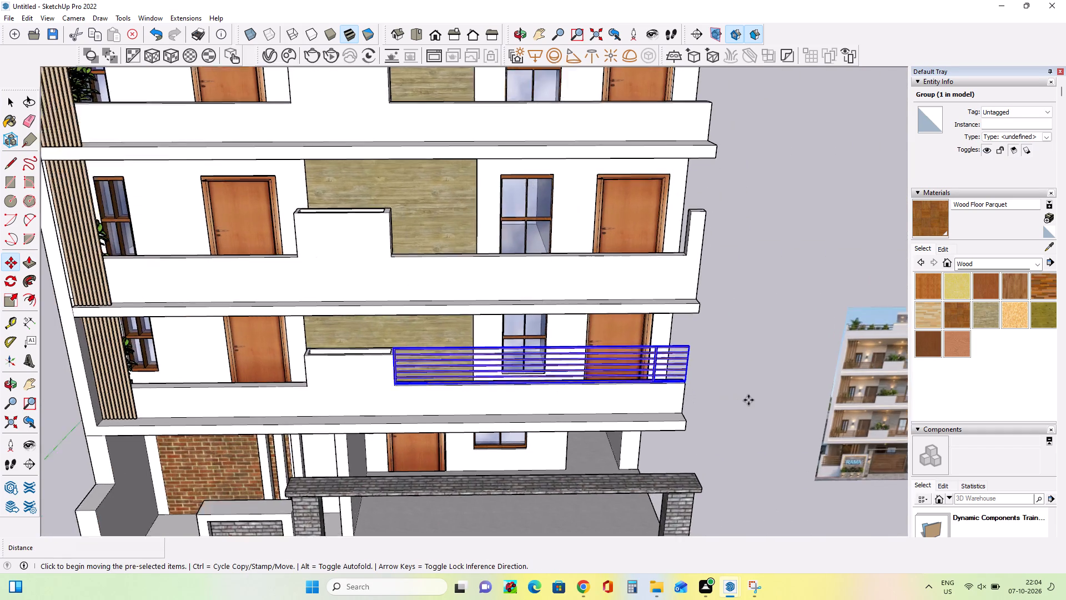
pyautogui.scroll(5, 766, 414)
pyautogui.scroll(-10, 667, 394)
pyautogui.scroll(4, 862, 437)
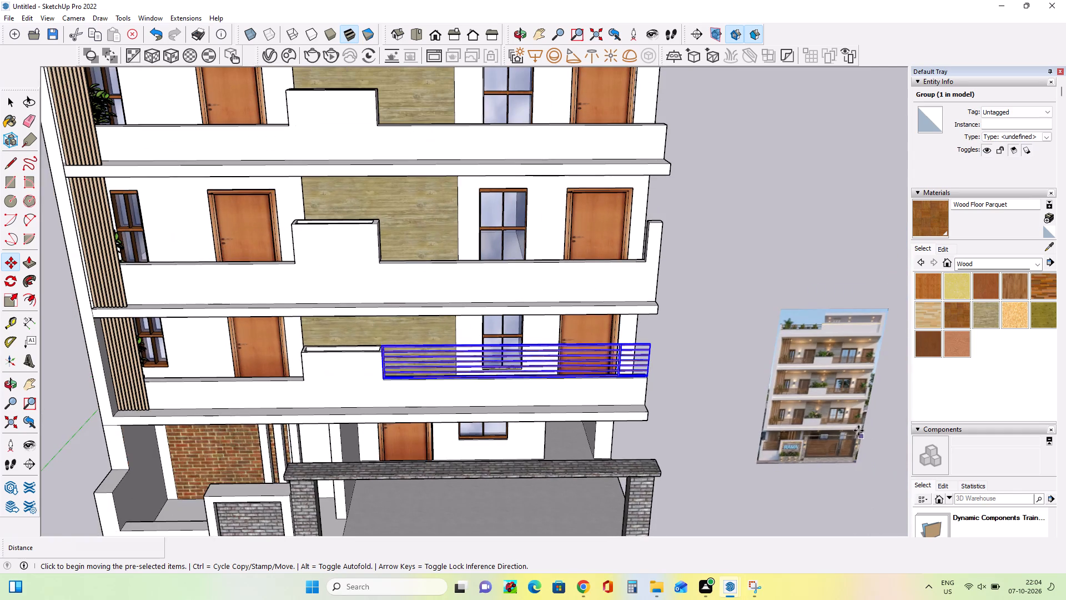
pyautogui.scroll(16, 849, 431)
pyautogui.scroll(-8, 844, 429)
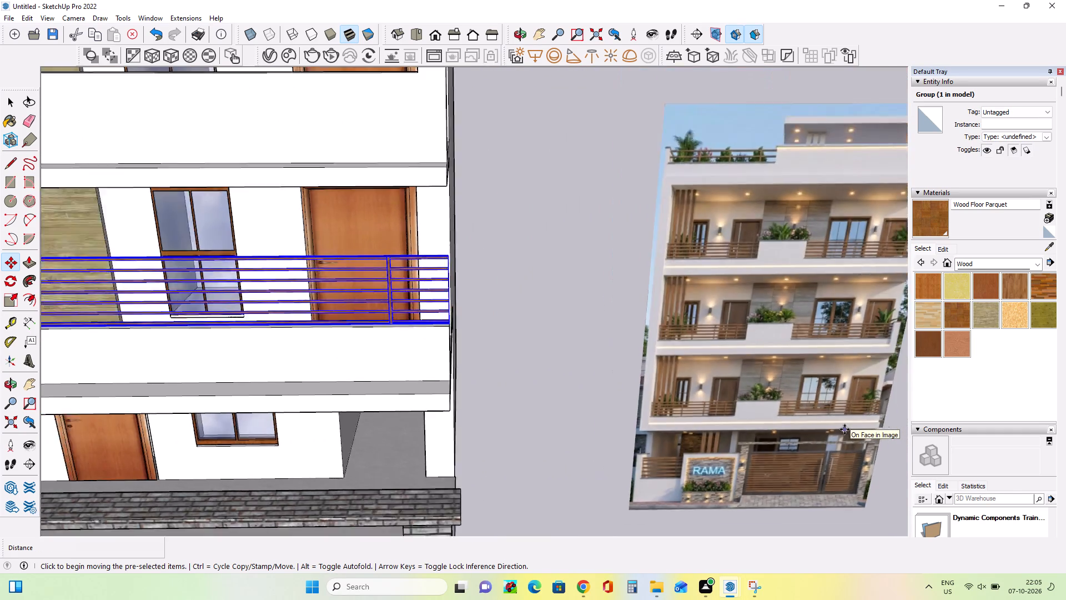
pyautogui.scroll(-12, 844, 429)
pyautogui.scroll(2, 430, 332)
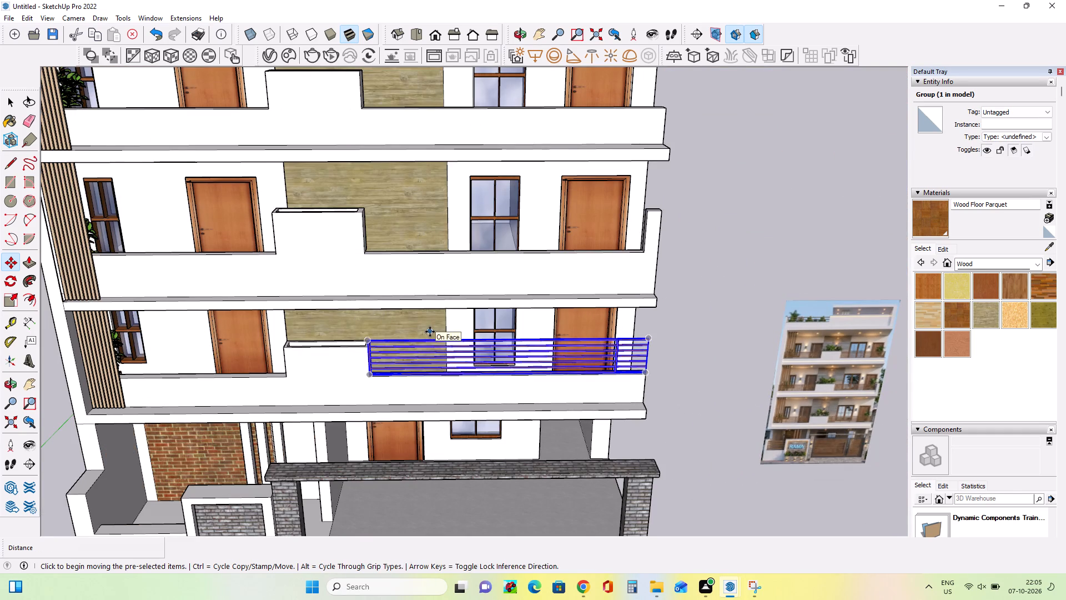
# Scale the lowest balcony's railing group down slightly in height along the blue axis, keeping its base on the parapet.
pyautogui.scroll(1, 430, 332)
pyautogui.moveTo(474, 330); pyautogui.dragTo(481, 377, button='middle')
pyautogui.scroll(6, 524, 352)
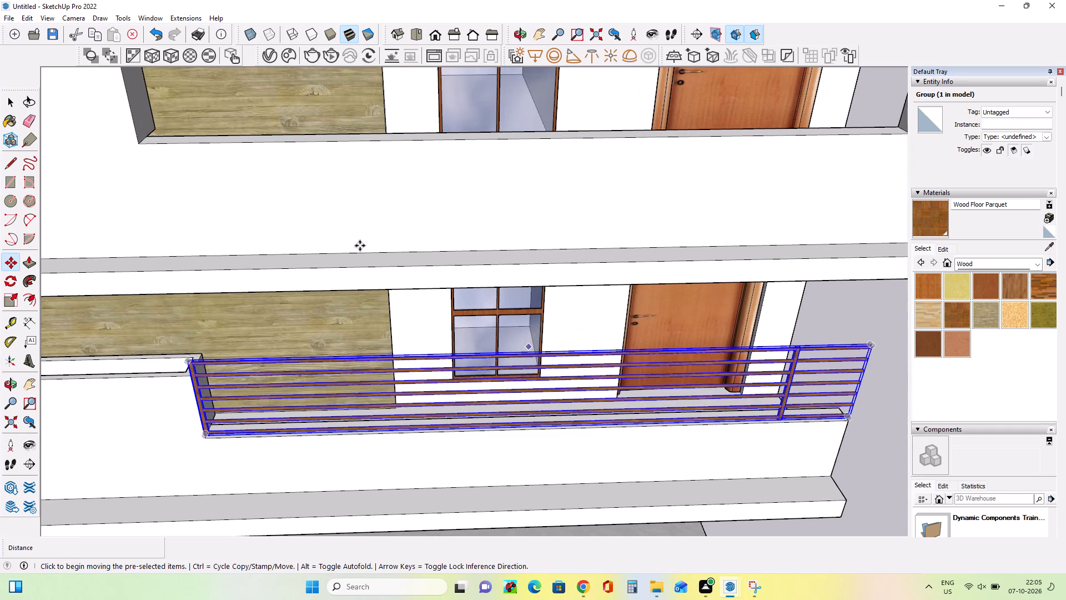
pyautogui.click(8, 301)
pyautogui.scroll(3, 533, 343)
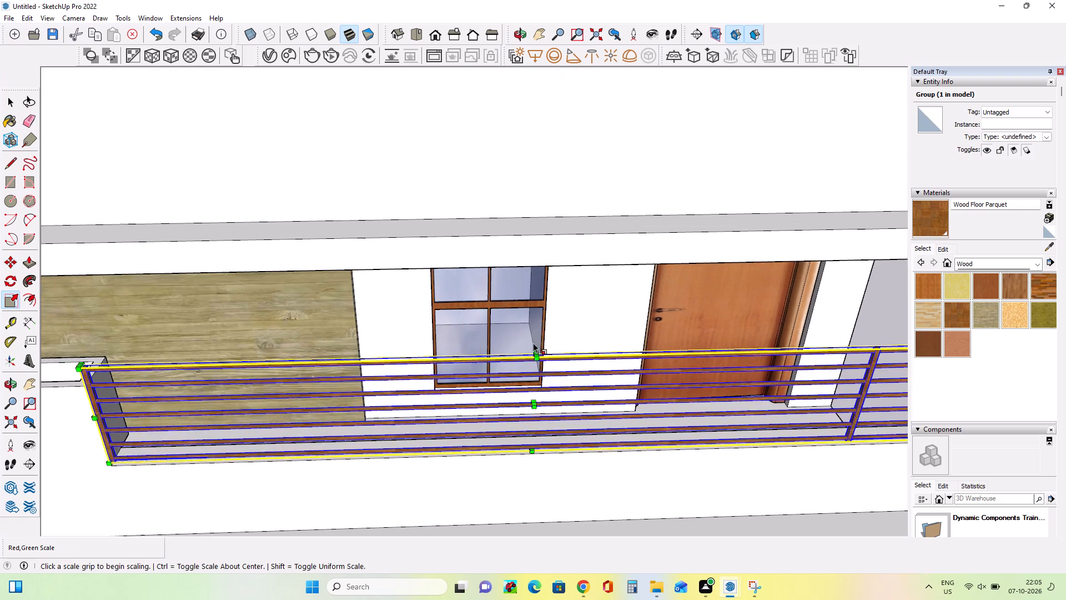
pyautogui.scroll(5, 533, 343)
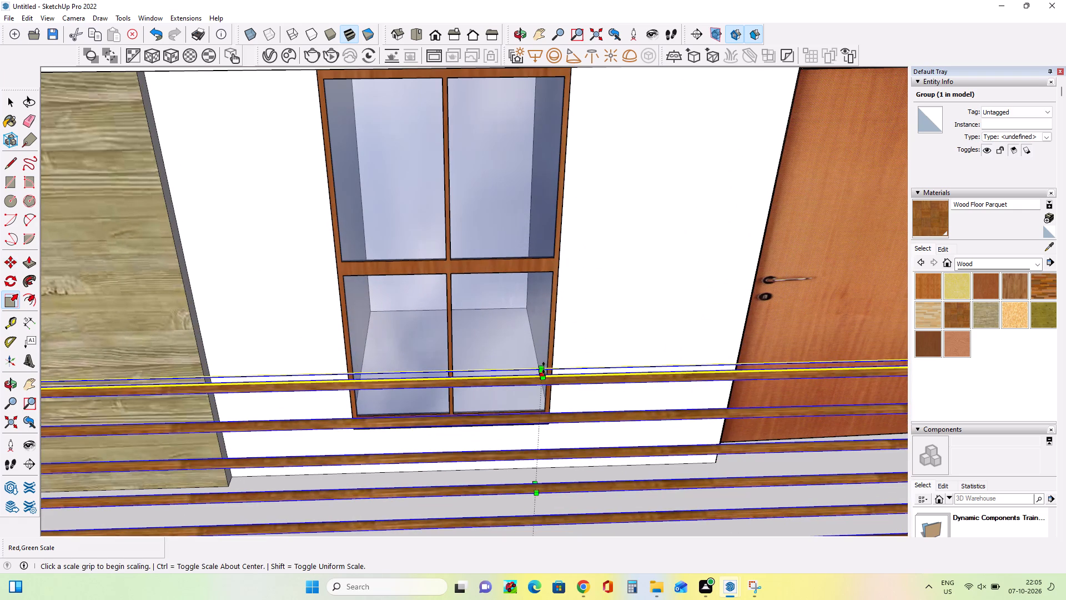
pyautogui.scroll(8, 545, 374)
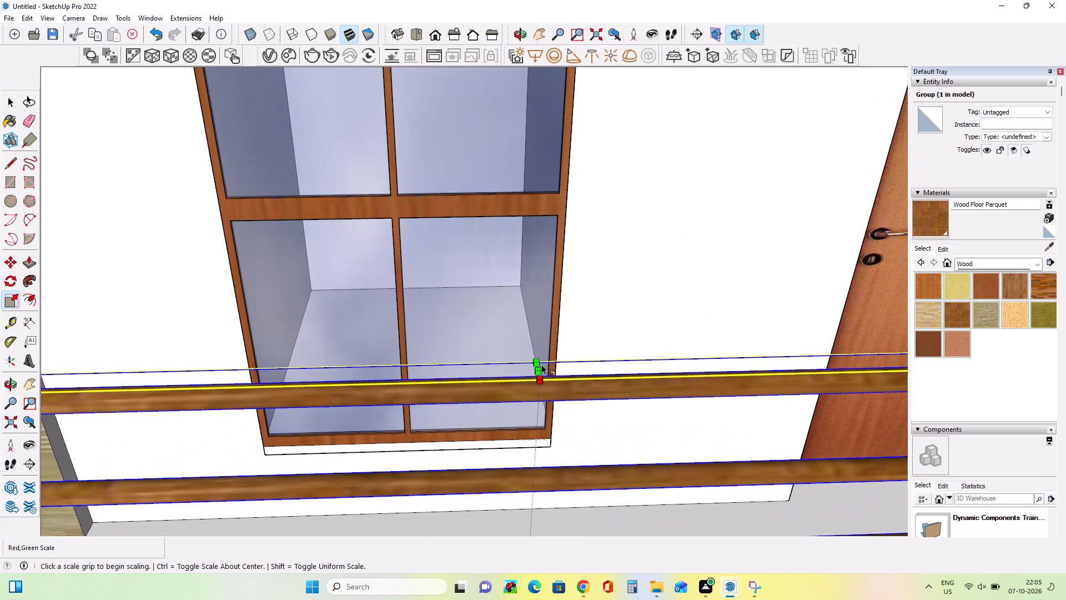
pyautogui.click(534, 368)
pyautogui.scroll(-5, 536, 388)
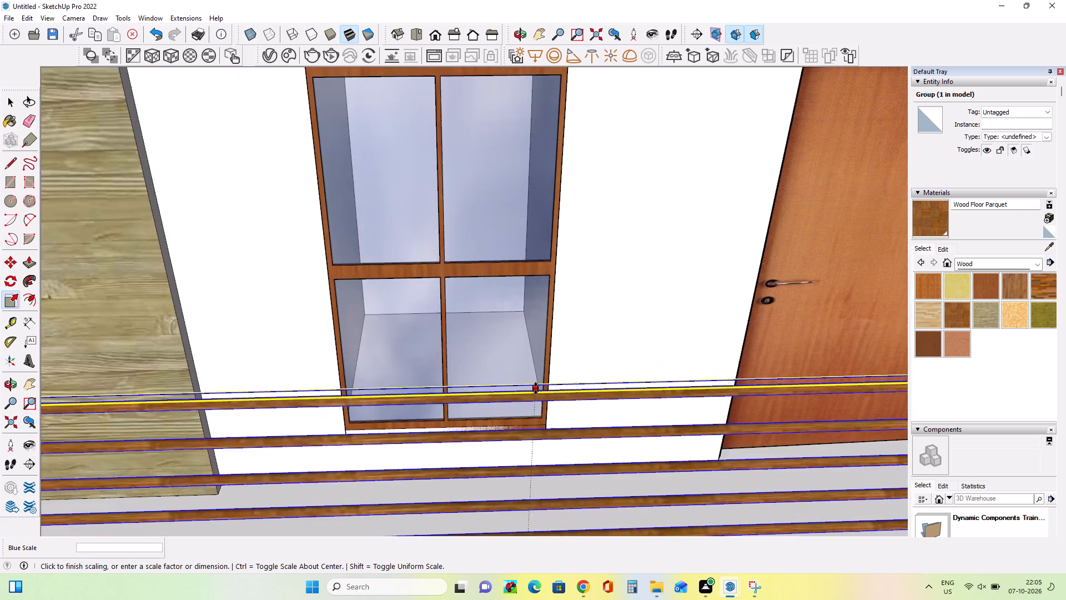
pyautogui.scroll(-15, 536, 388)
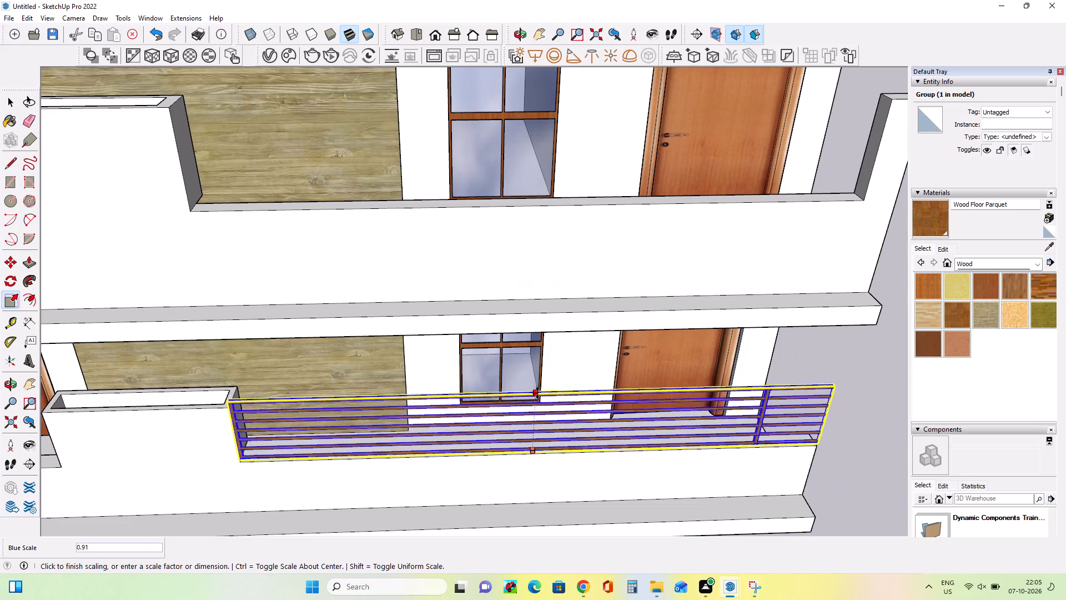
pyautogui.click(541, 398)
pyautogui.moveTo(542, 405); pyautogui.dragTo(542, 400, button='middle')
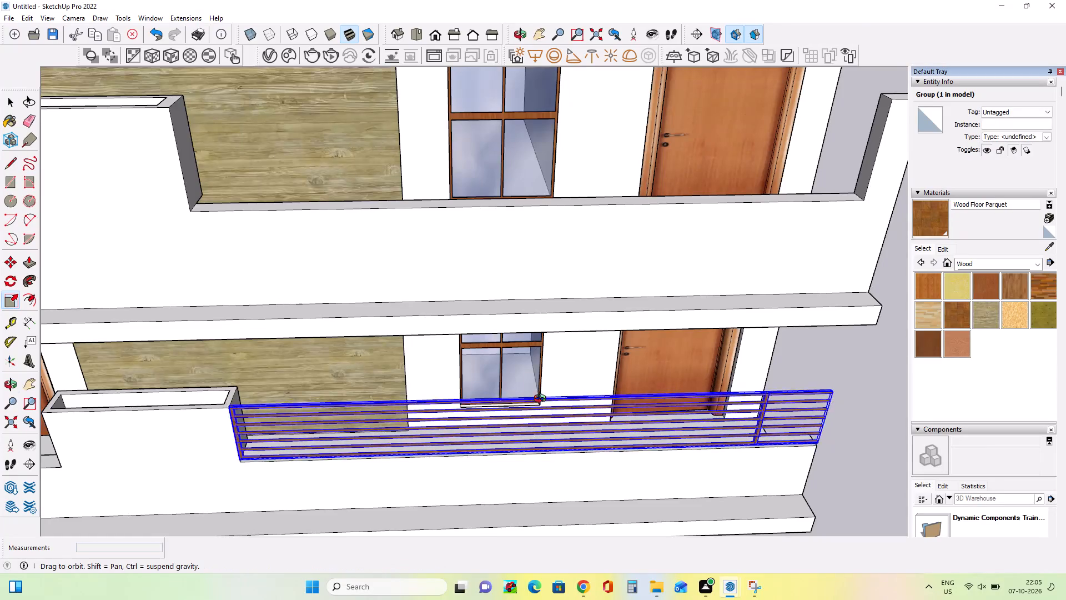
# Copy the railing group up to the next balcony, placing its lower corner on the parapet top beside the raised section.
pyautogui.moveTo(542, 400); pyautogui.dragTo(561, 287, button='middle')
pyautogui.scroll(-10, 718, 349)
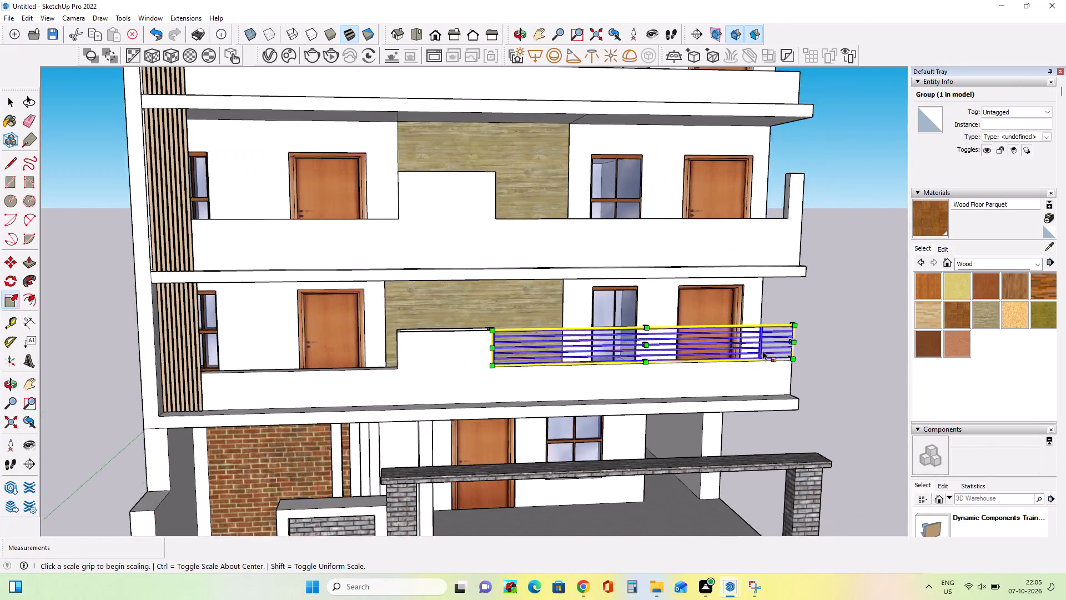
pyautogui.scroll(4, 511, 363)
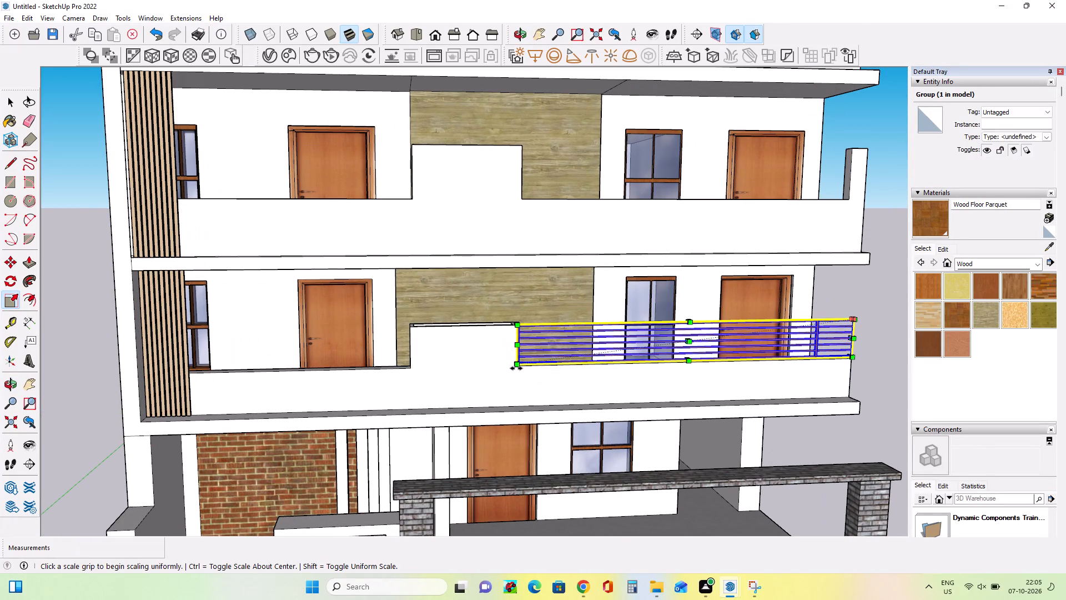
pyautogui.click(12, 267)
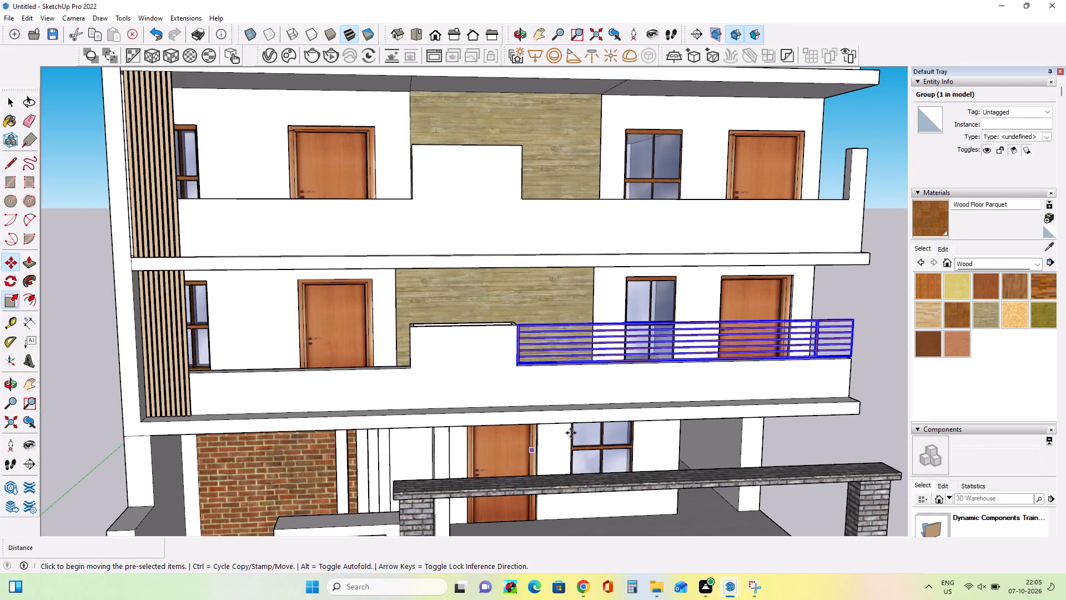
pyautogui.click(516, 364)
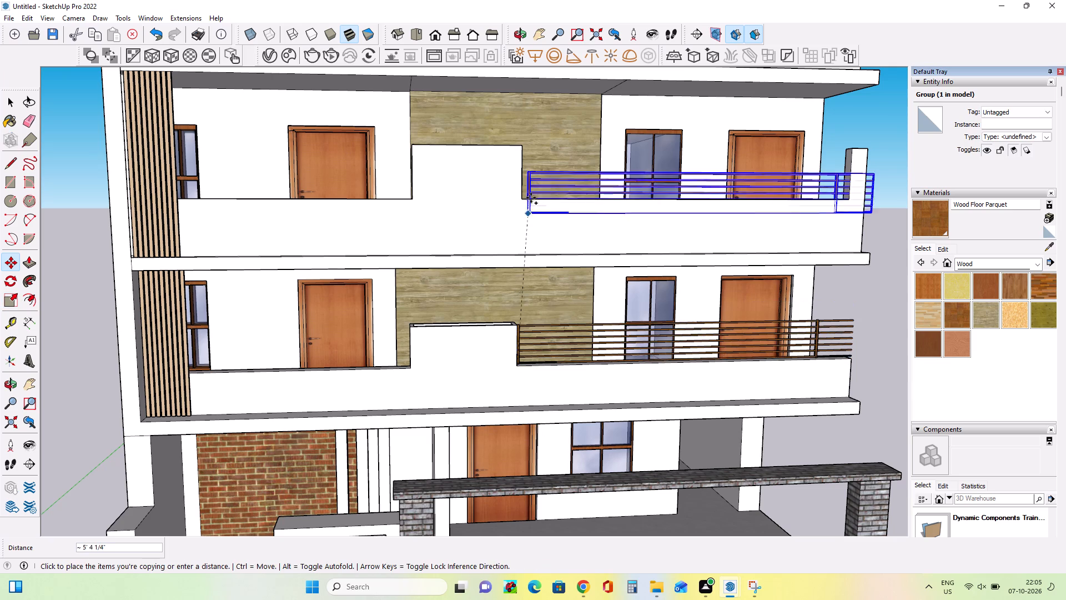
pyautogui.click(520, 194)
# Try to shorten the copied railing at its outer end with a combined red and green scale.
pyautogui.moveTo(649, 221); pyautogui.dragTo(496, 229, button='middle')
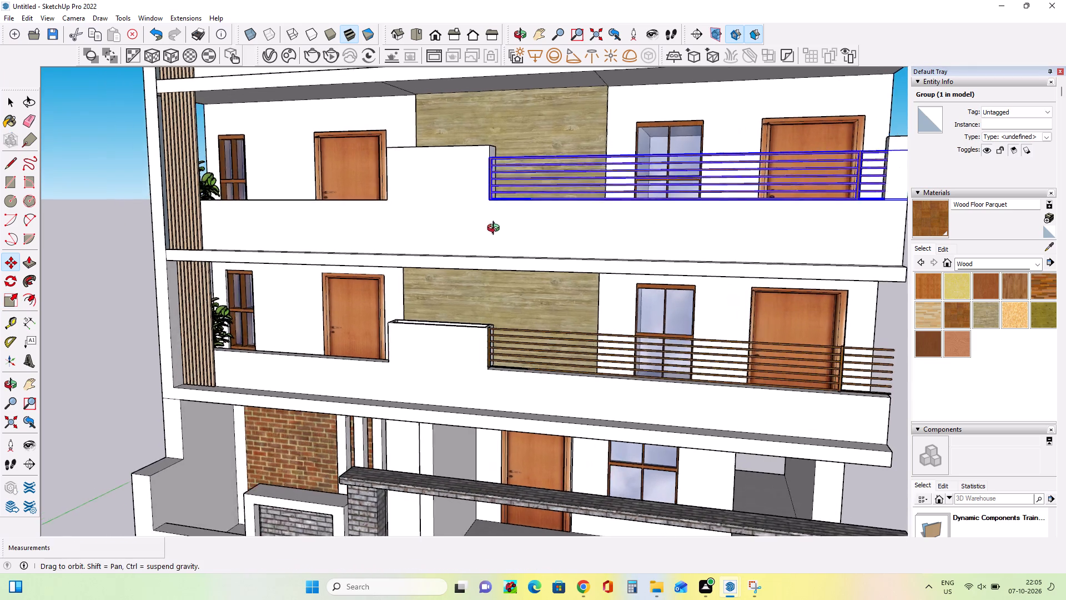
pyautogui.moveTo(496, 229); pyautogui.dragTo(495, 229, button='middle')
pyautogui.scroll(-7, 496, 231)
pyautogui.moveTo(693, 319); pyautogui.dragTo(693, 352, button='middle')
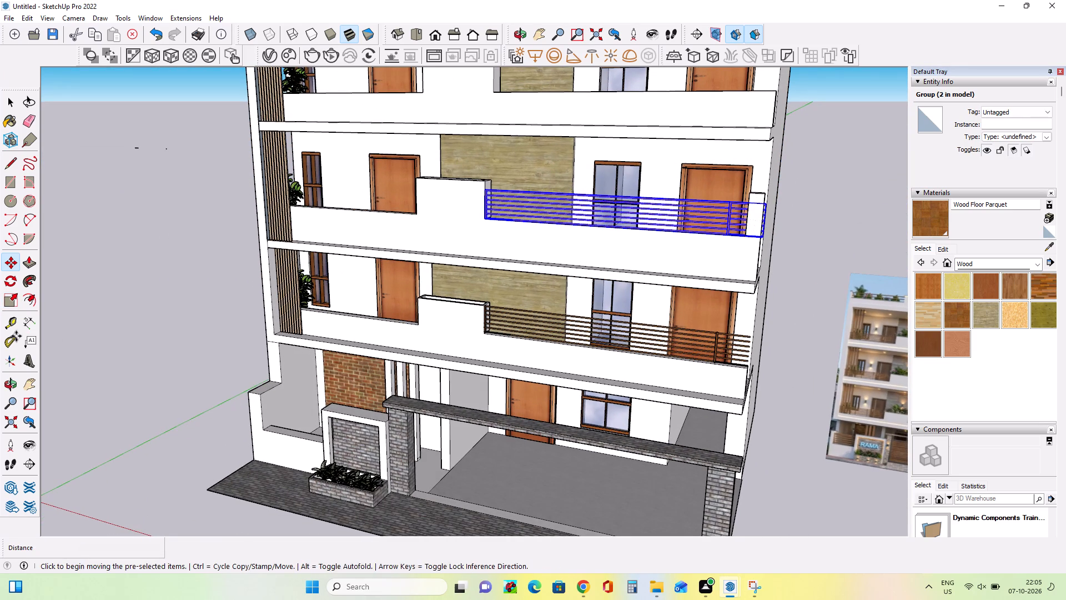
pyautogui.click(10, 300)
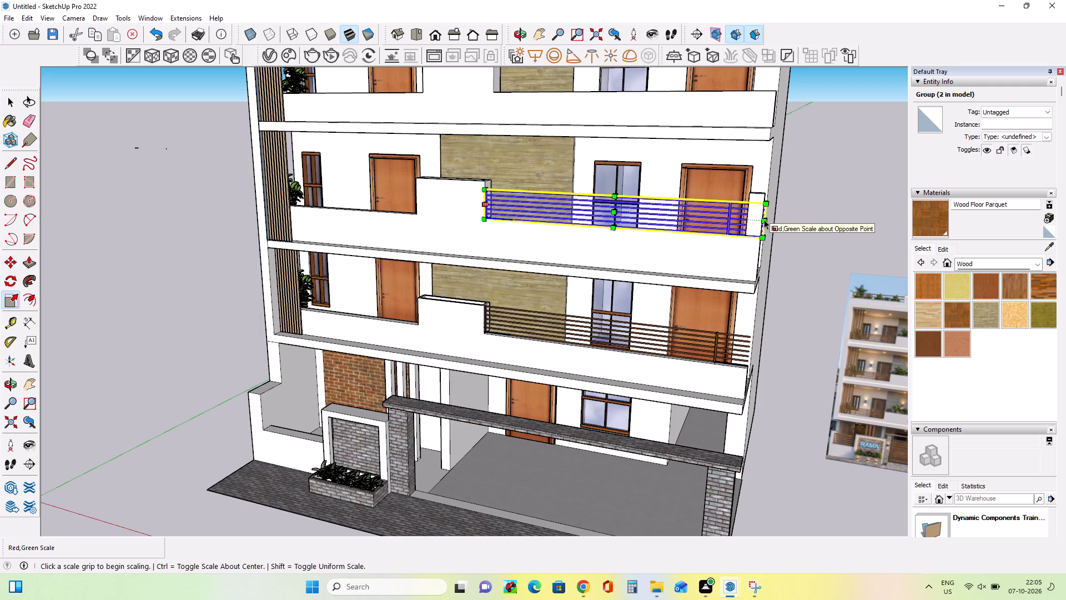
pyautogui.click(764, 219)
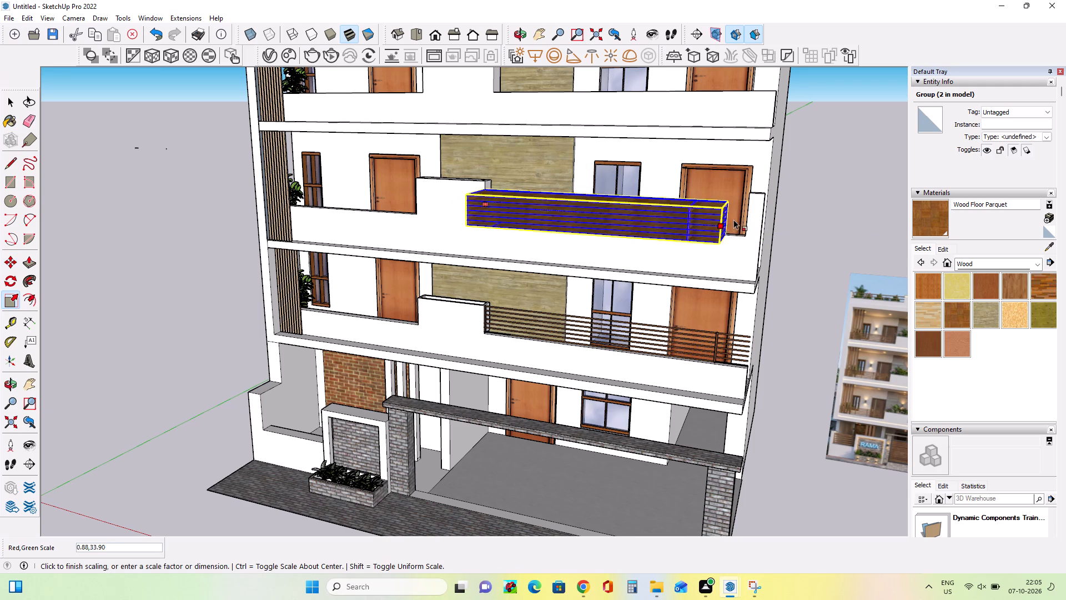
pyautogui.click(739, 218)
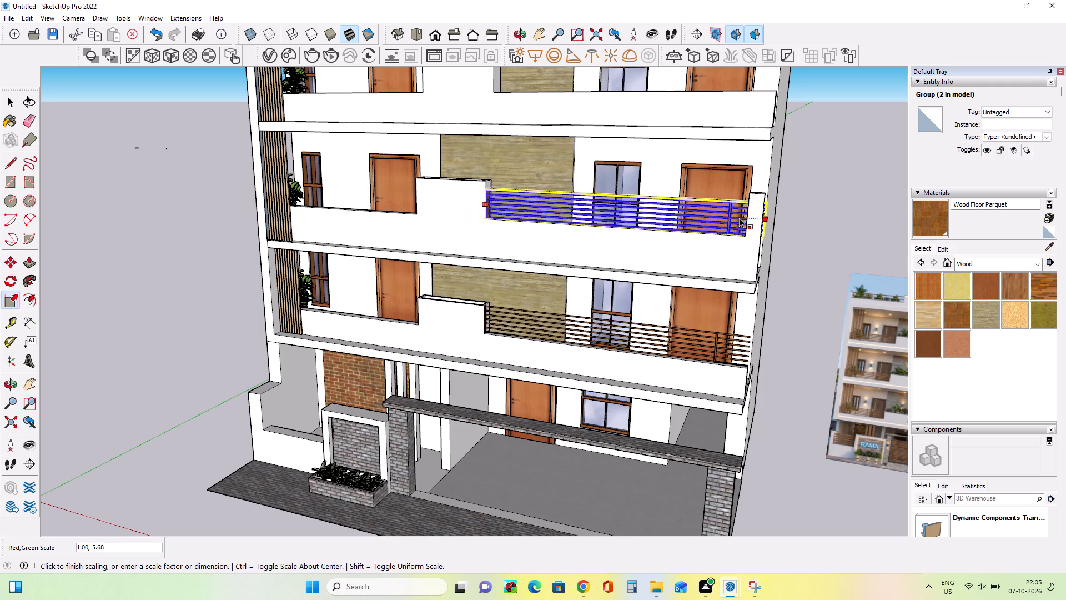
# Scale the copied railing's length to about 0.94 along the red axis, short of the raised post at the parapet's end.
pyautogui.scroll(4, 755, 216)
pyautogui.moveTo(778, 240); pyautogui.dragTo(641, 264, button='middle')
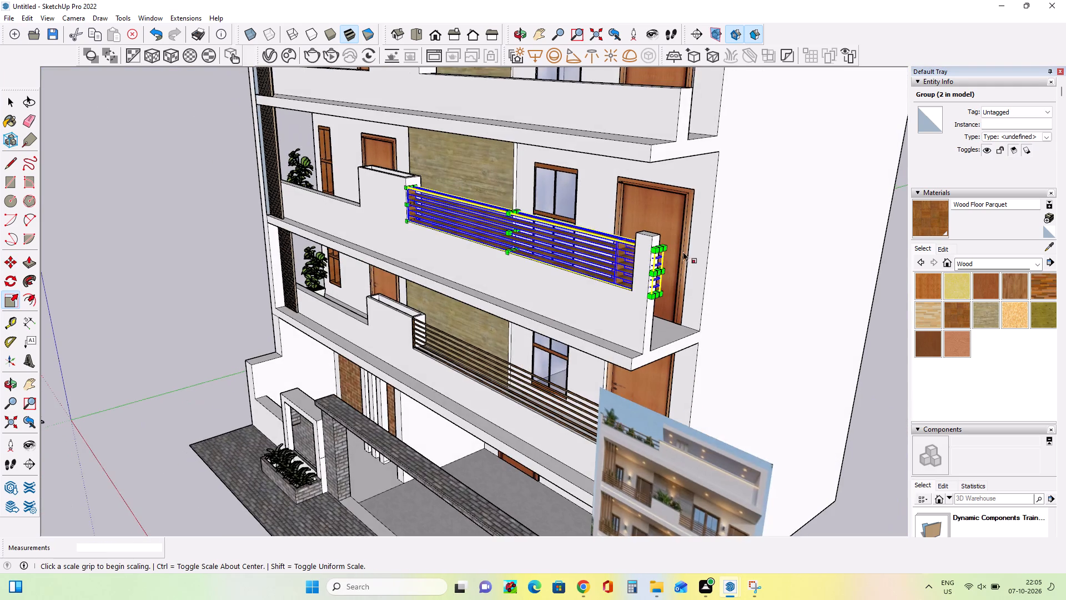
pyautogui.scroll(4, 670, 267)
pyautogui.click(654, 272)
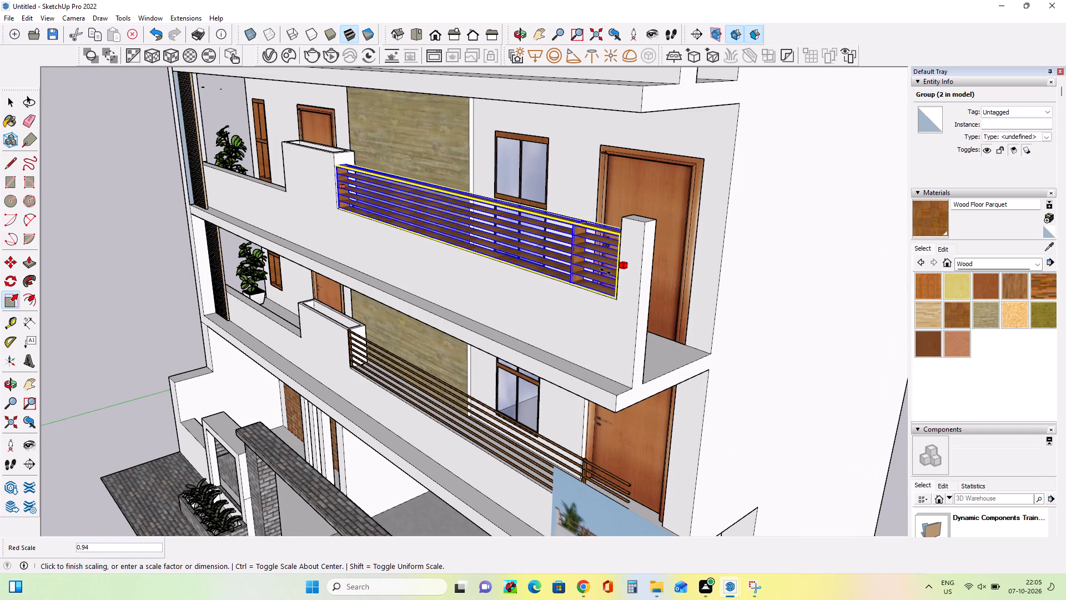
pyautogui.click(606, 271)
# Scale the copied railing's depth by about -0.30 along the green axis to thin it.
pyautogui.moveTo(630, 297); pyautogui.dragTo(808, 281, button='middle')
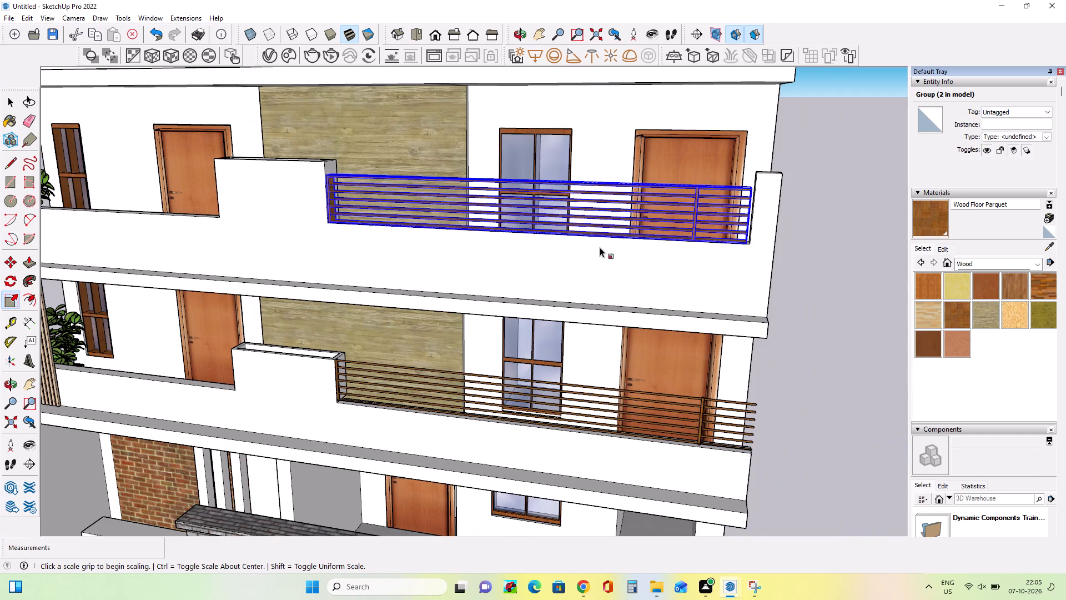
pyautogui.click(520, 210)
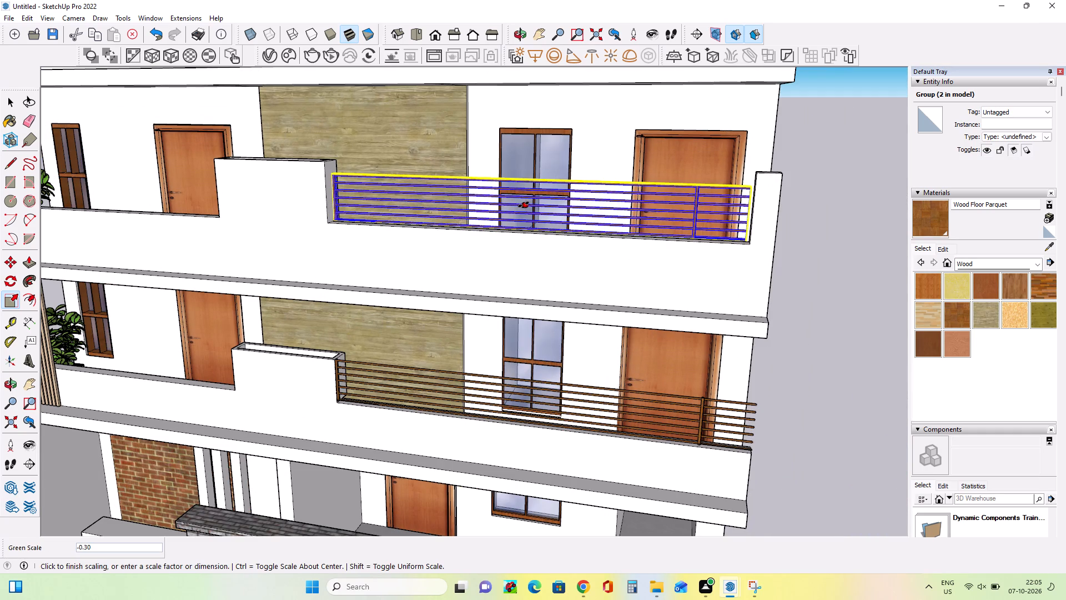
pyautogui.click(524, 204)
# Stretch the copied railing by about 1.01 along the red axis so its bars meet the parapet's end post.
pyautogui.moveTo(548, 260); pyautogui.dragTo(673, 283, button='middle')
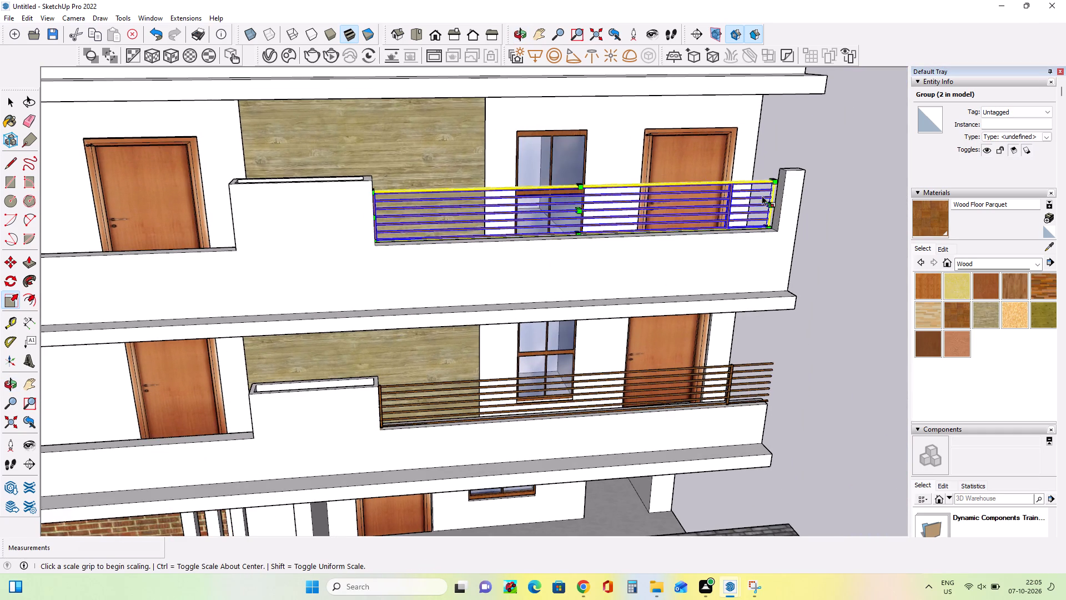
pyautogui.scroll(16, 773, 189)
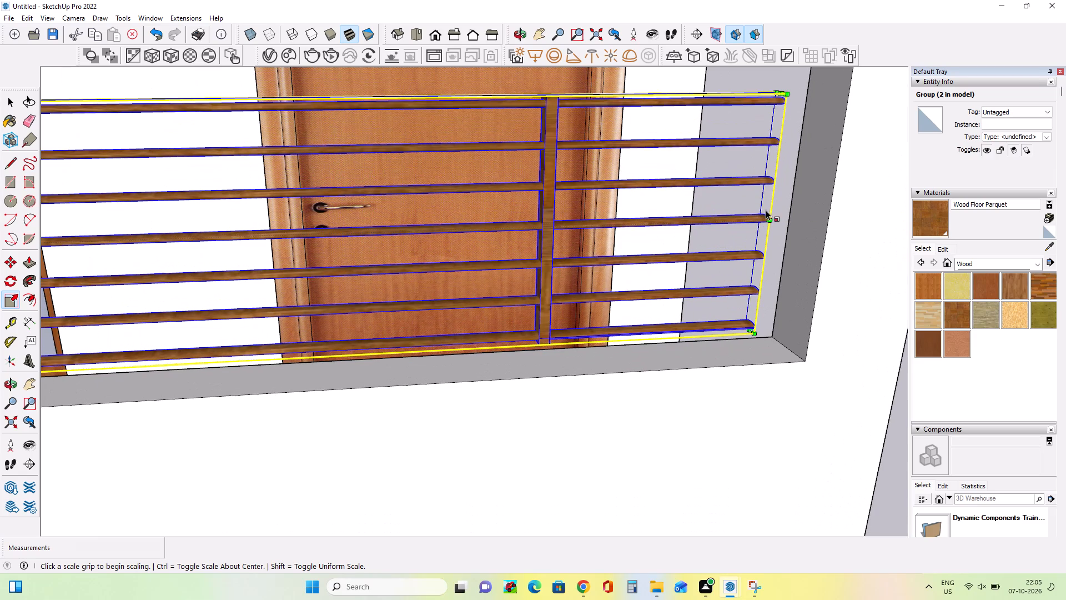
pyautogui.moveTo(768, 234); pyautogui.dragTo(639, 307, button='middle')
pyautogui.scroll(4, 602, 377)
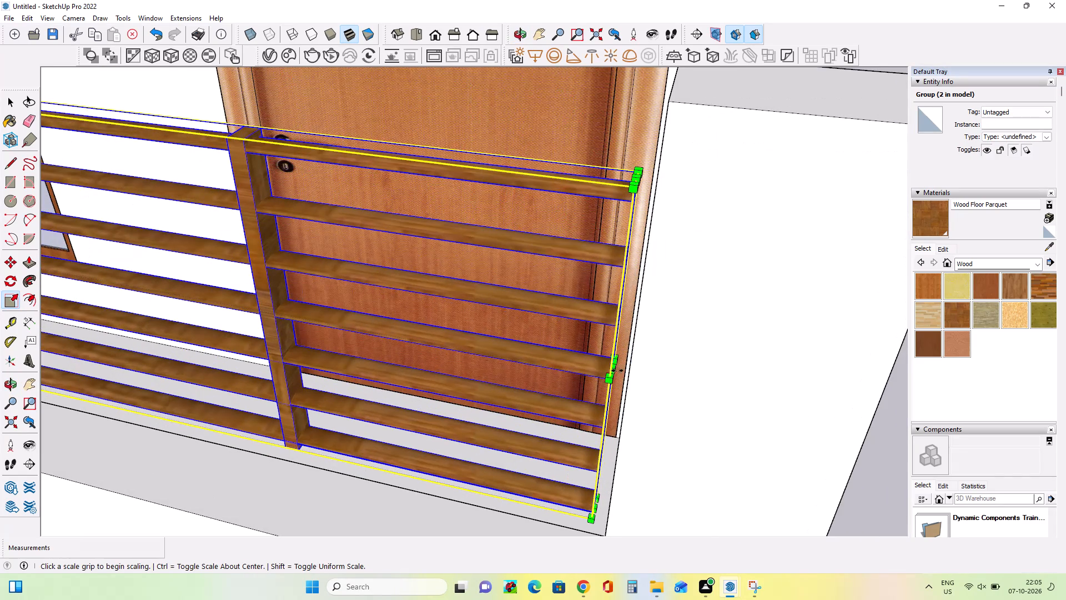
pyautogui.click(617, 369)
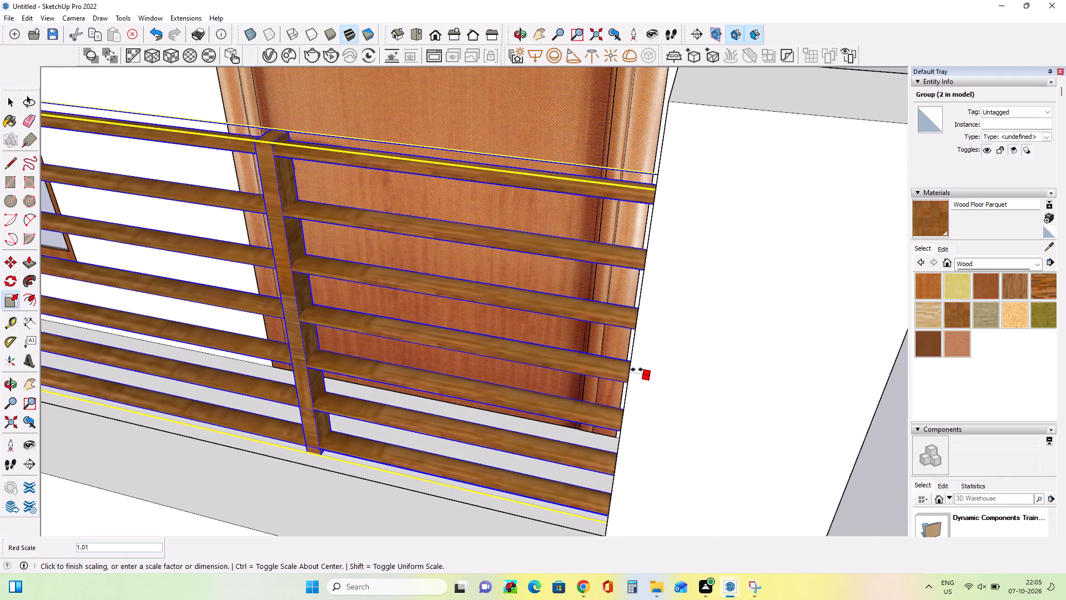
pyautogui.click(628, 369)
# Scale the copied railing's depth to 0.50 along the green axis.
pyautogui.scroll(-11, 629, 392)
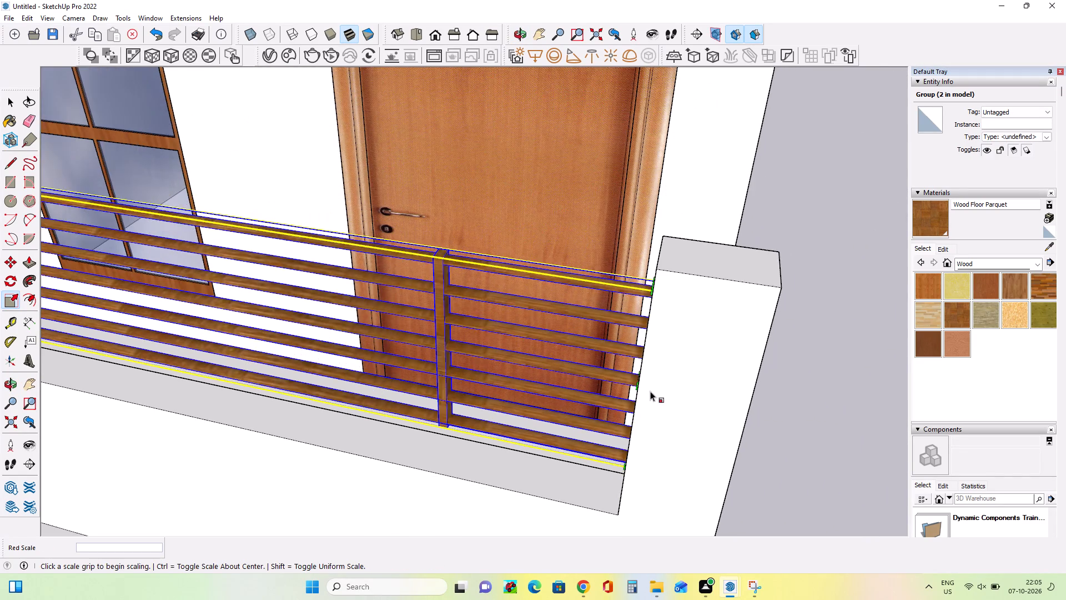
pyautogui.scroll(-9, 650, 391)
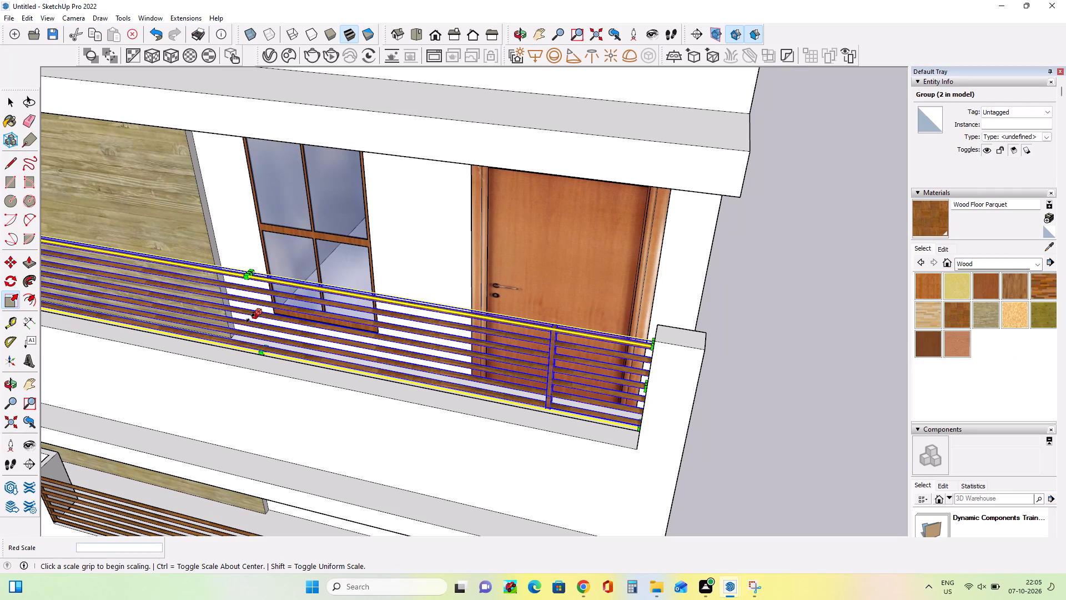
pyautogui.click(250, 318)
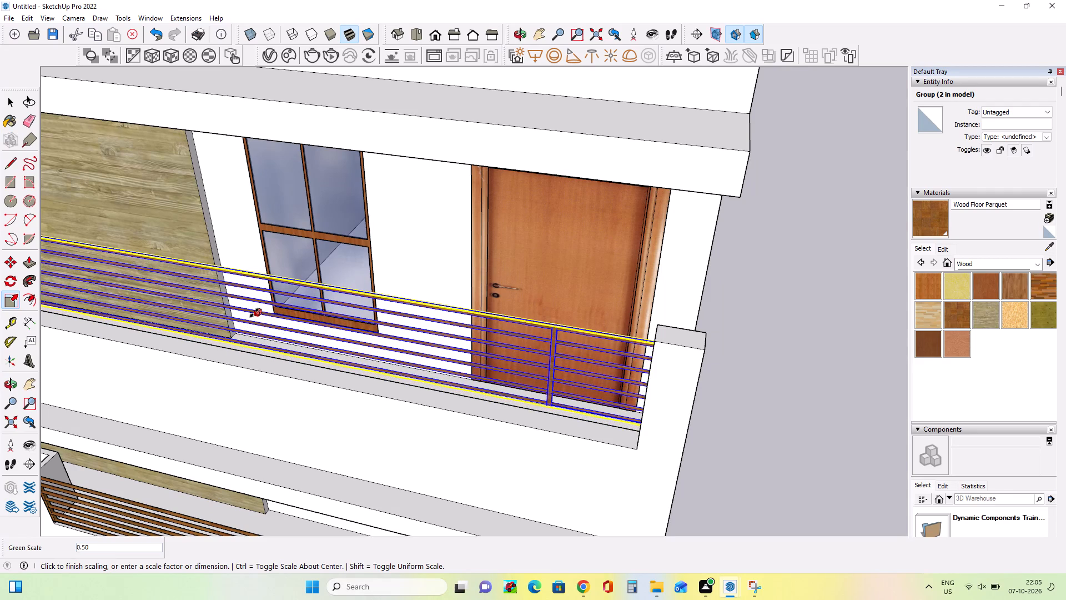
pyautogui.click(254, 313)
# Copy the fitted railing about 12' 10 11/16" along the same balcony to the parapet section on the planter's other side.
pyautogui.scroll(-3, 352, 358)
pyautogui.scroll(1, 360, 361)
pyautogui.scroll(-10, 362, 361)
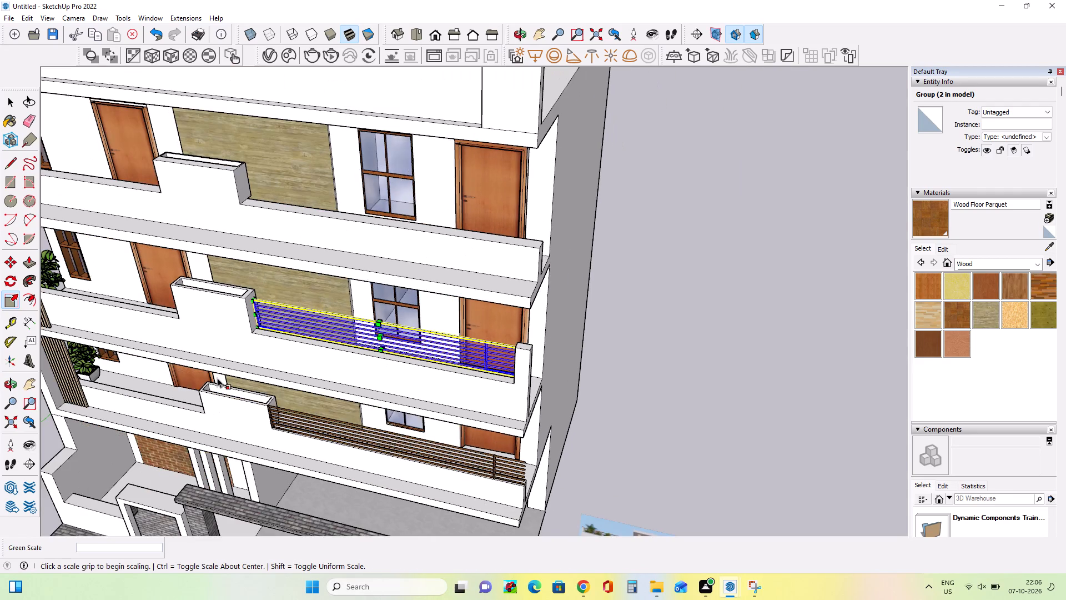
pyautogui.moveTo(222, 371); pyautogui.dragTo(387, 290, button='middle')
pyautogui.scroll(-4, 467, 309)
pyautogui.scroll(7, 366, 343)
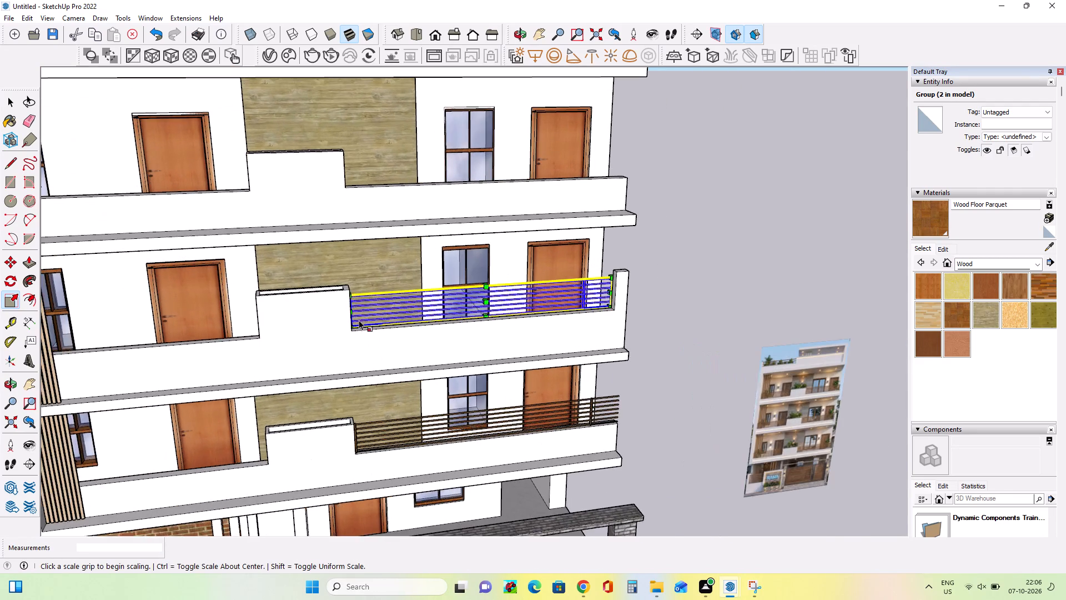
pyautogui.scroll(8, 359, 320)
pyautogui.moveTo(367, 330); pyautogui.dragTo(329, 363, button='middle')
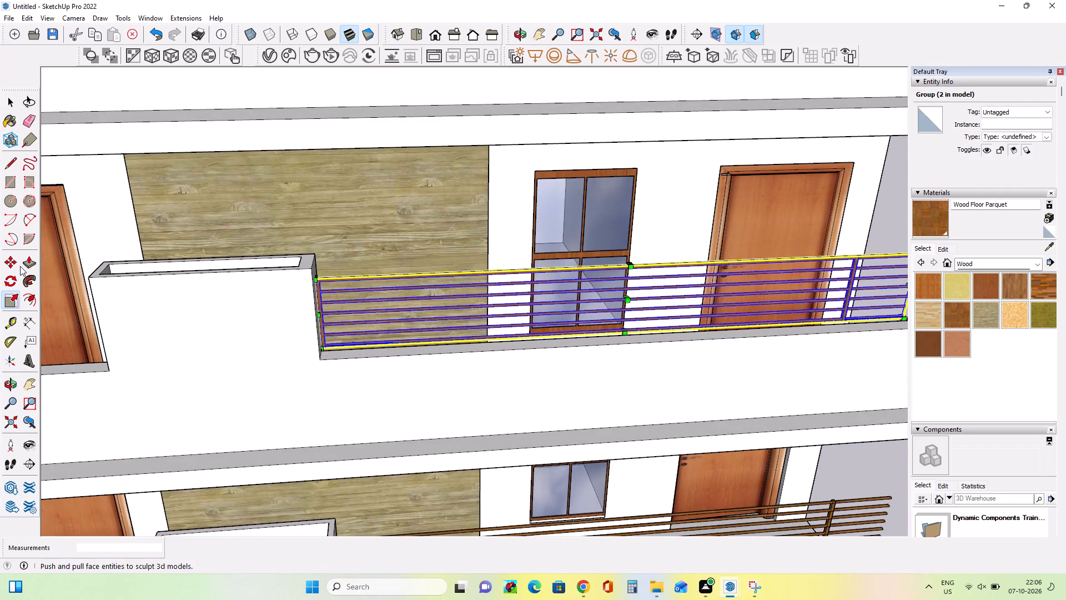
pyautogui.click(15, 261)
pyautogui.click(318, 350)
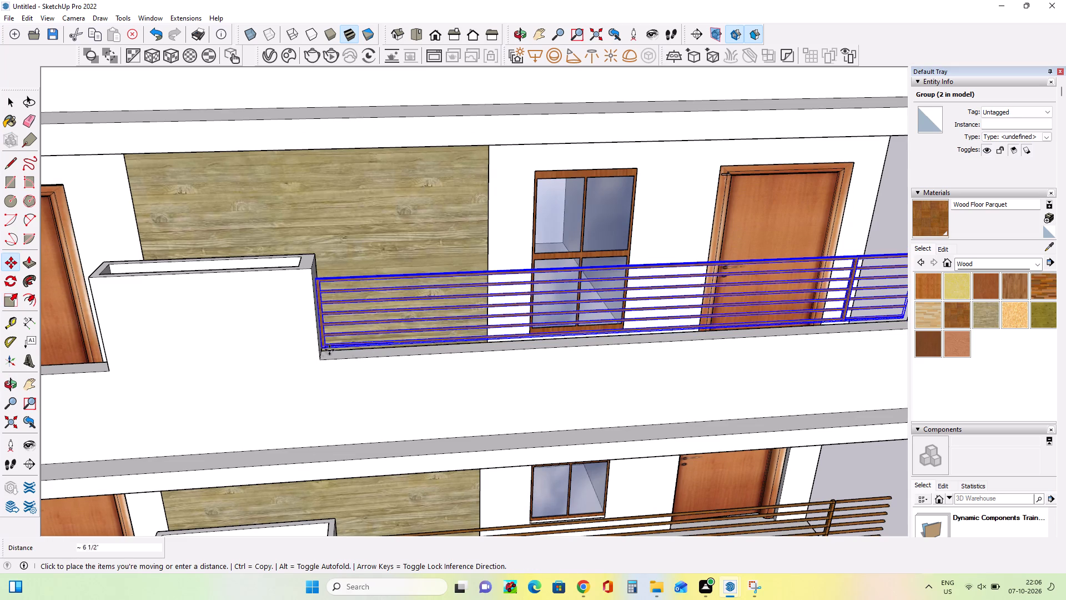
pyautogui.scroll(-14, 400, 346)
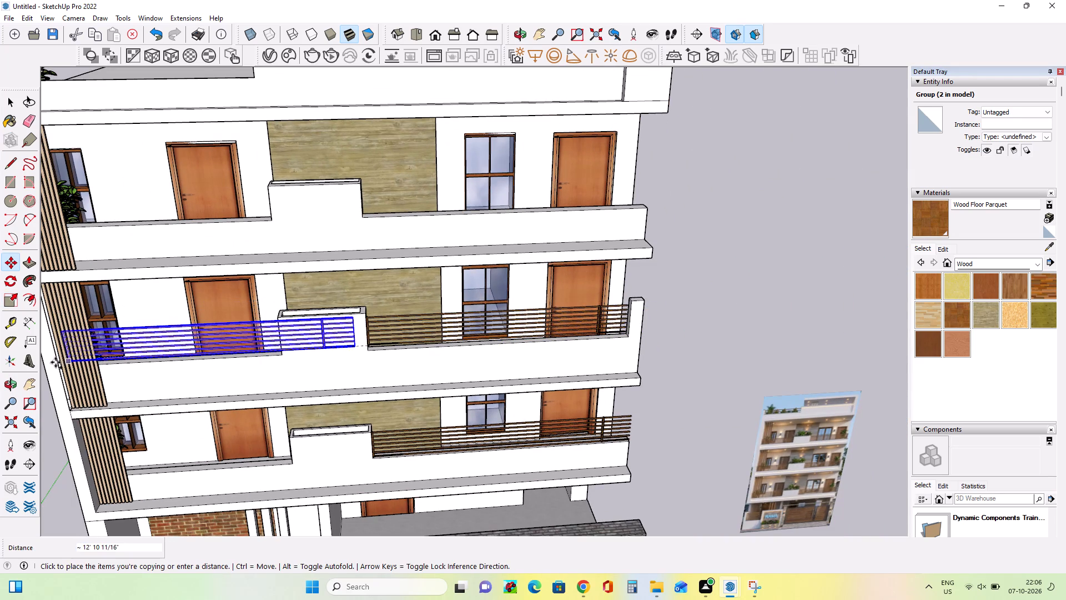
pyautogui.click(55, 362)
pyautogui.scroll(4, 331, 353)
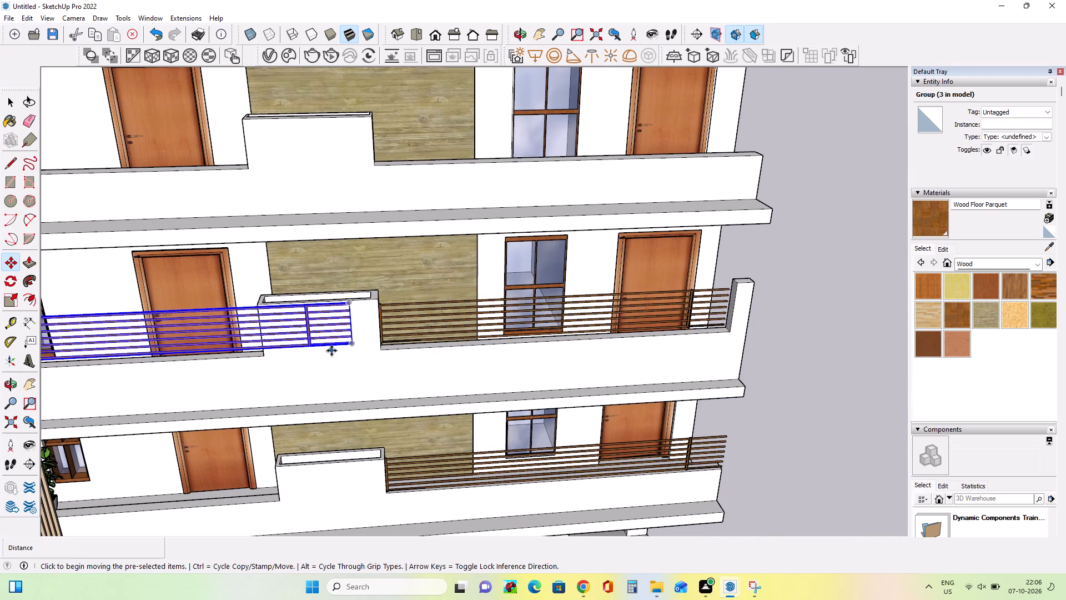
# Scale the new railing copy's length to about 0.80 along the red axis, ending near the planter box.
pyautogui.click(11, 297)
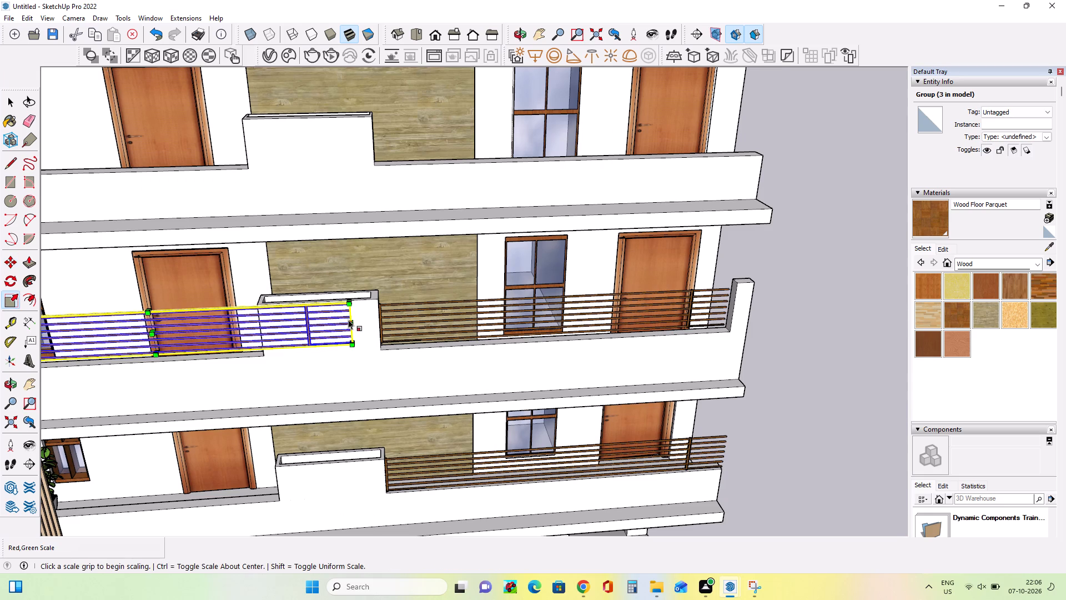
pyautogui.scroll(1, 377, 319)
pyautogui.moveTo(377, 320); pyautogui.dragTo(282, 366, button='middle')
pyautogui.scroll(9, 325, 312)
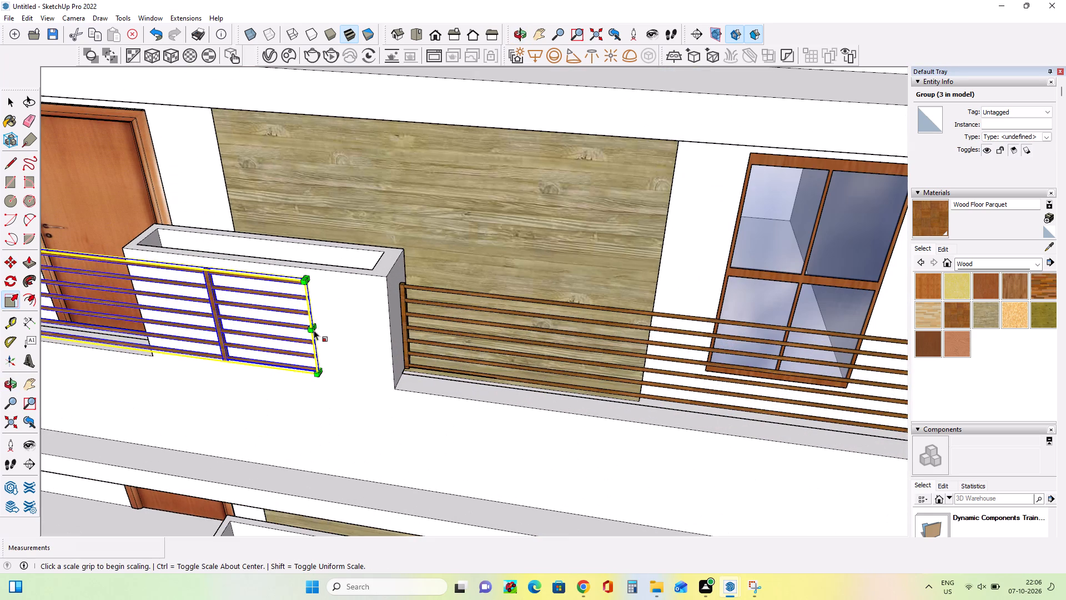
pyautogui.scroll(6, 315, 328)
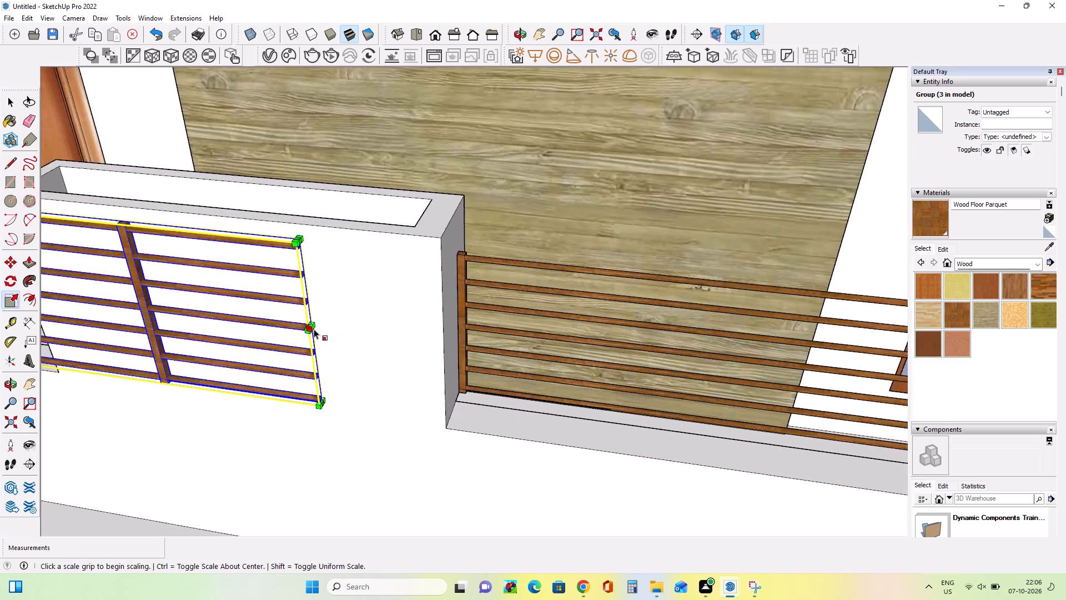
pyautogui.scroll(3, 314, 329)
pyautogui.click(313, 327)
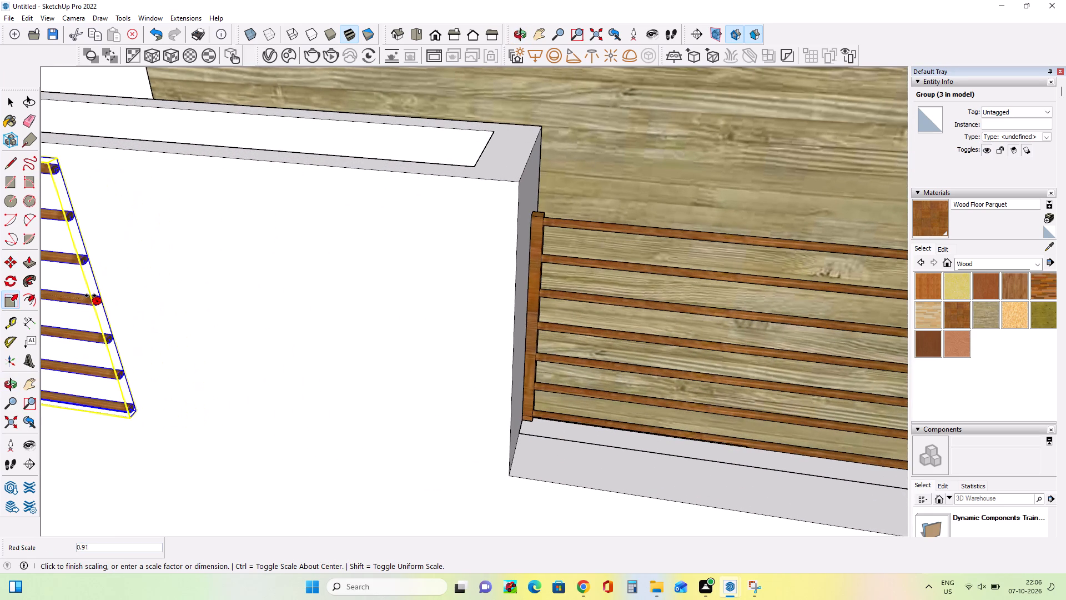
pyautogui.scroll(-5, 88, 296)
pyautogui.scroll(-20, 125, 297)
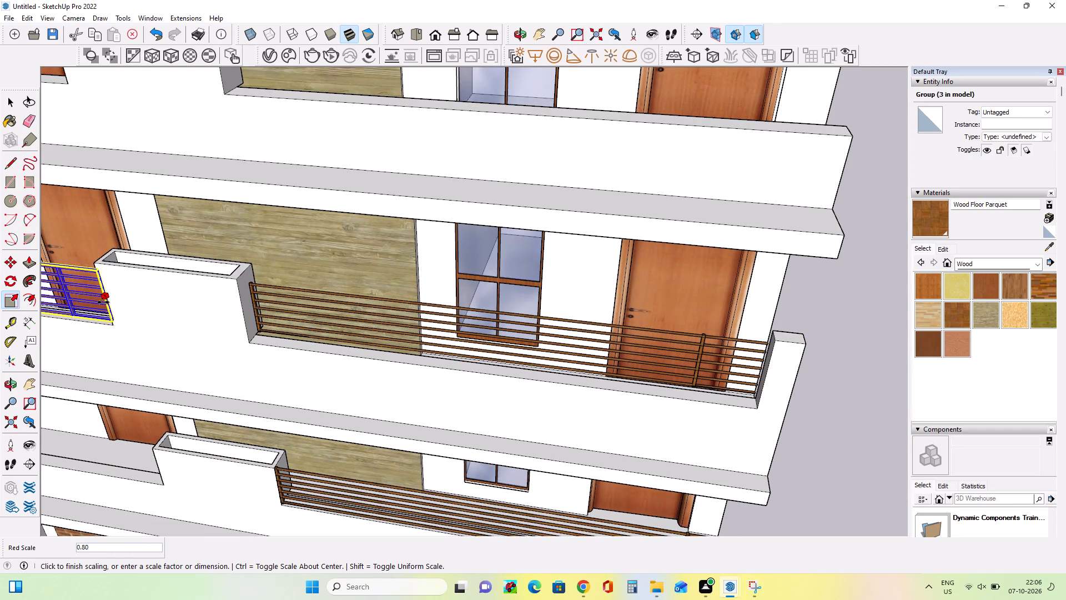
pyautogui.click(98, 303)
# Move the shortened railing about 7 3/4" back onto the parapet, with its end against the planter box's corner.
pyautogui.moveTo(153, 332); pyautogui.dragTo(266, 316, button='middle')
pyautogui.scroll(-1, 266, 316)
pyautogui.click(27, 377)
pyautogui.moveTo(90, 365); pyautogui.dragTo(450, 263)
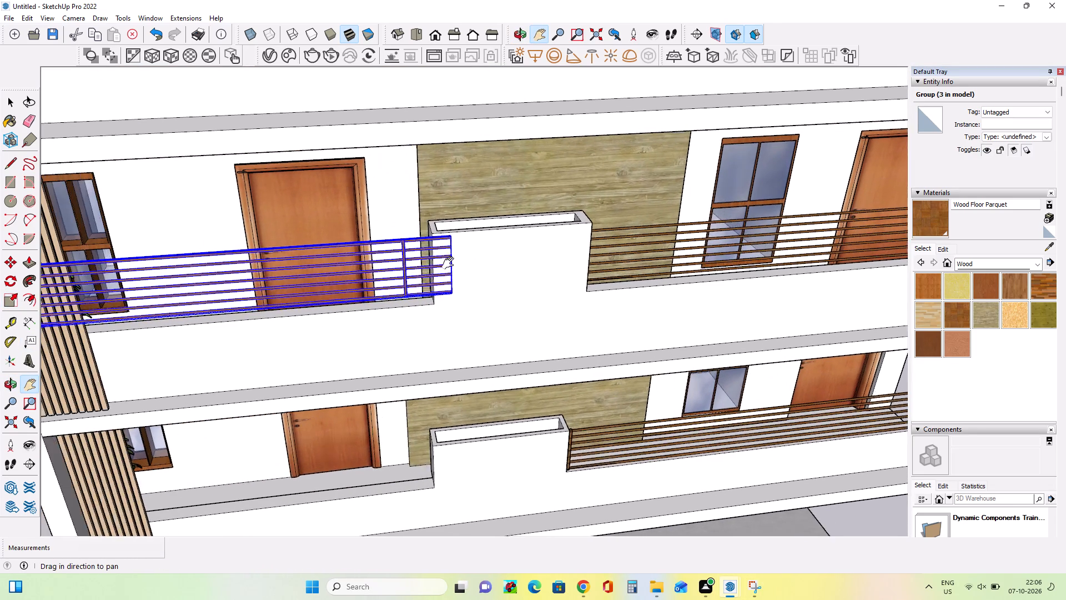
pyautogui.moveTo(450, 263); pyautogui.dragTo(453, 263)
pyautogui.moveTo(103, 284); pyautogui.dragTo(287, 258, button='middle')
pyautogui.scroll(6, 289, 347)
pyautogui.moveTo(279, 356); pyautogui.dragTo(201, 358, button='middle')
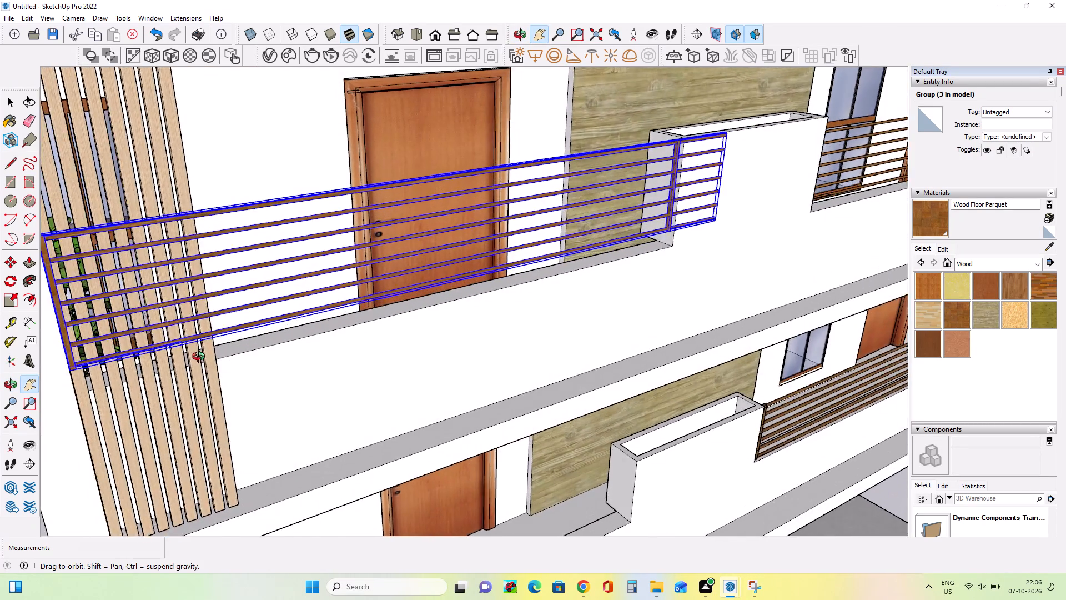
pyautogui.moveTo(201, 358); pyautogui.dragTo(172, 369, button='middle')
pyautogui.scroll(-4, 185, 321)
pyautogui.moveTo(274, 312); pyautogui.dragTo(170, 367, button='middle')
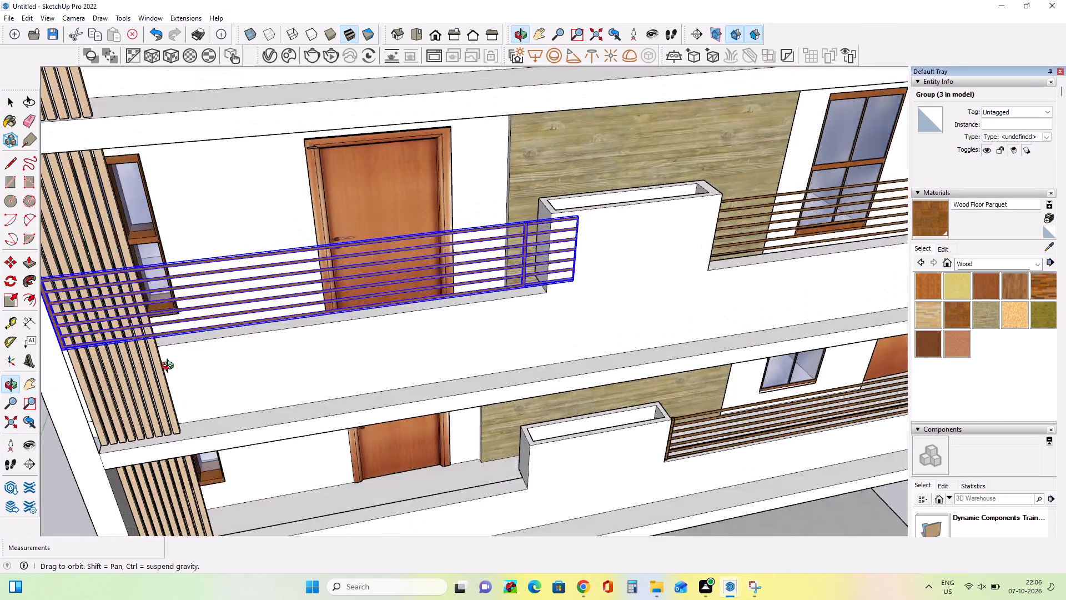
pyautogui.moveTo(170, 367); pyautogui.dragTo(11, 437, button='middle')
pyautogui.moveTo(223, 282); pyautogui.dragTo(89, 314, button='middle')
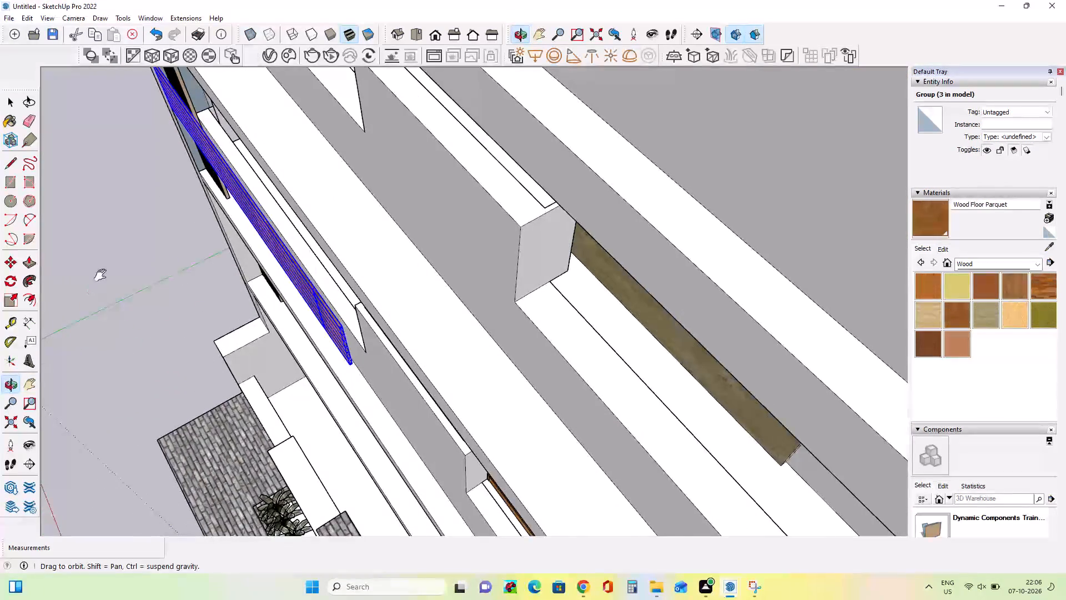
pyautogui.scroll(4, 157, 122)
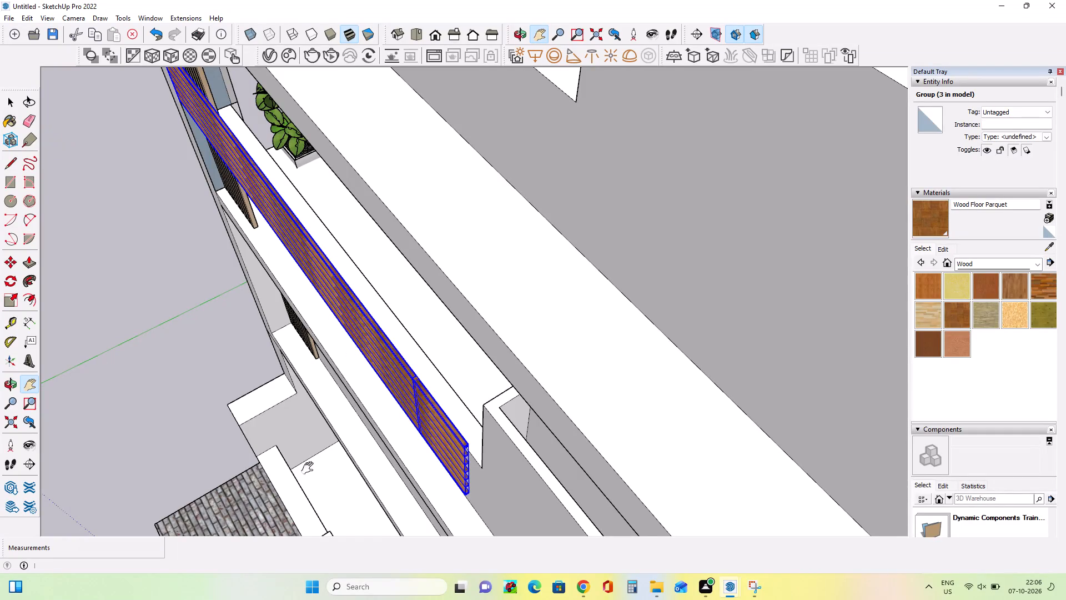
pyautogui.click(6, 263)
pyautogui.click(466, 498)
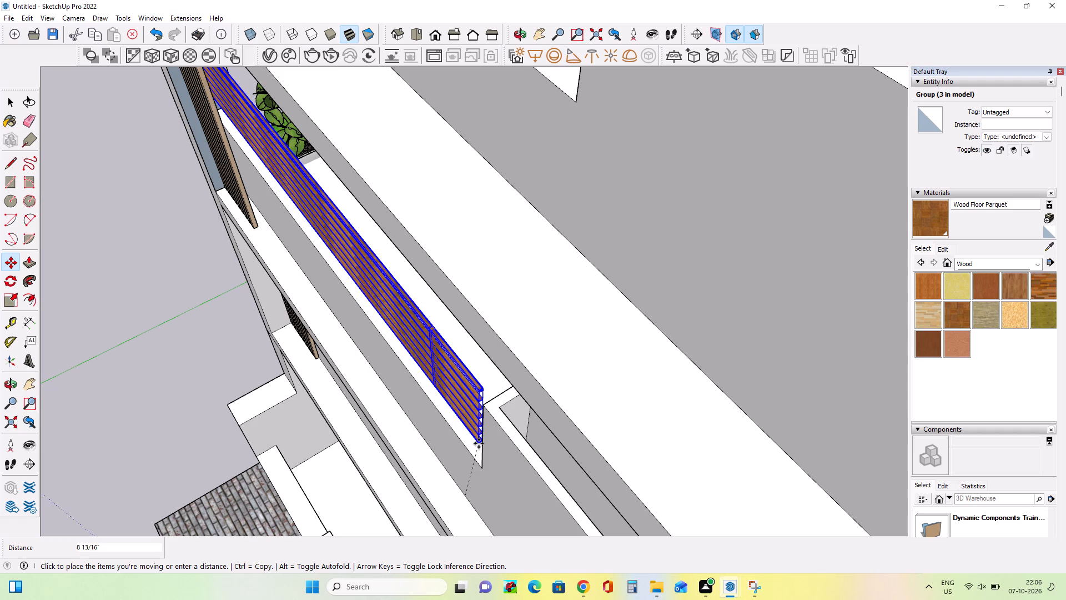
pyautogui.click(481, 457)
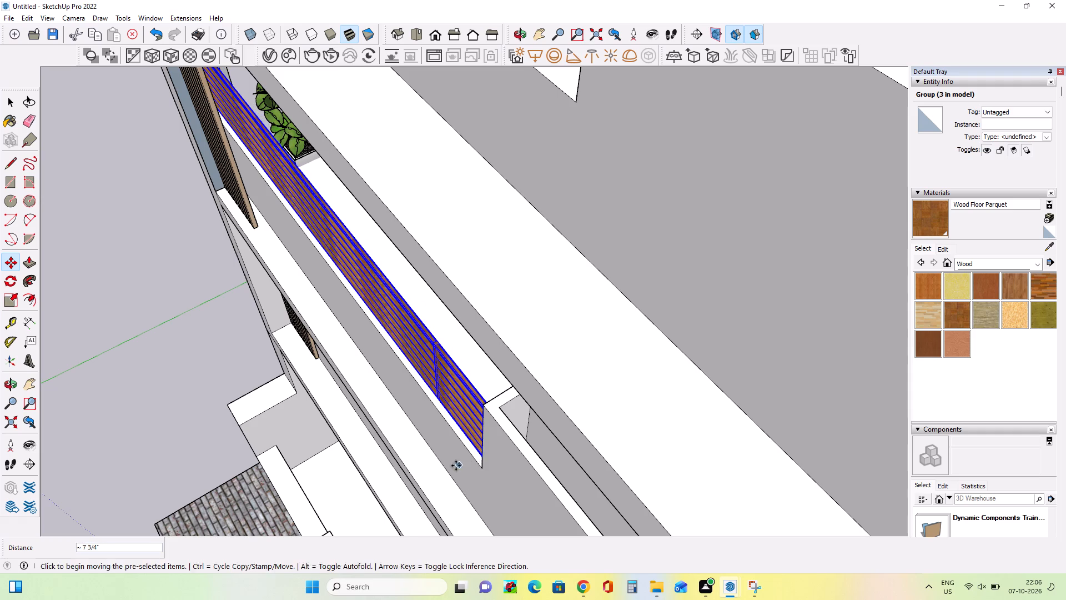
# Lower the shortened railing by 2 7/8" onto the parapet's top beside the planter box.
pyautogui.moveTo(457, 463); pyautogui.dragTo(536, 417, button='middle')
pyautogui.scroll(8, 579, 354)
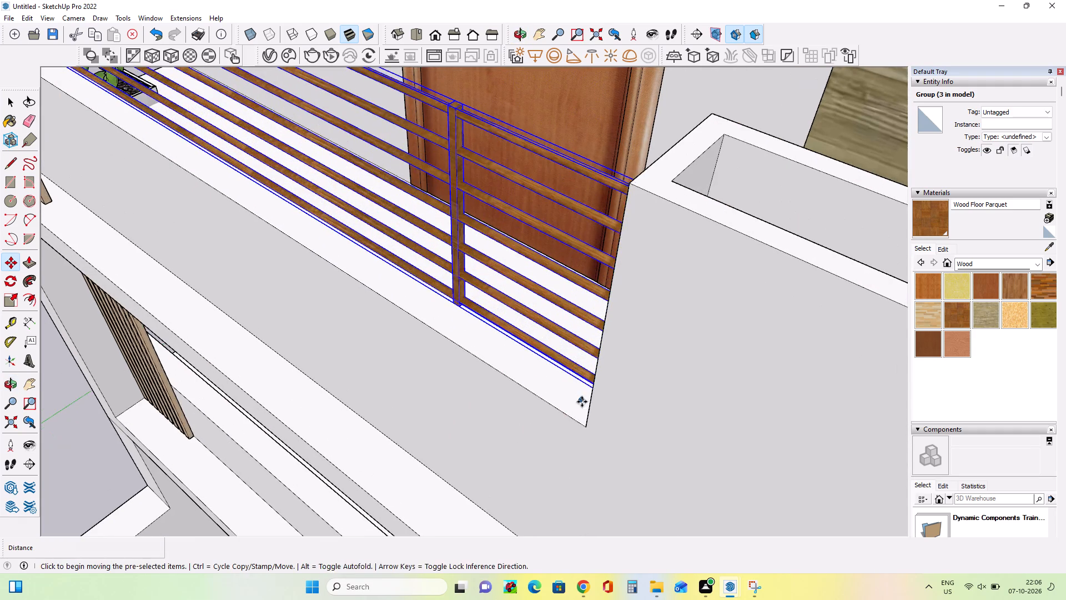
pyautogui.moveTo(582, 402); pyautogui.dragTo(670, 382, button='middle')
pyautogui.scroll(-13, 670, 376)
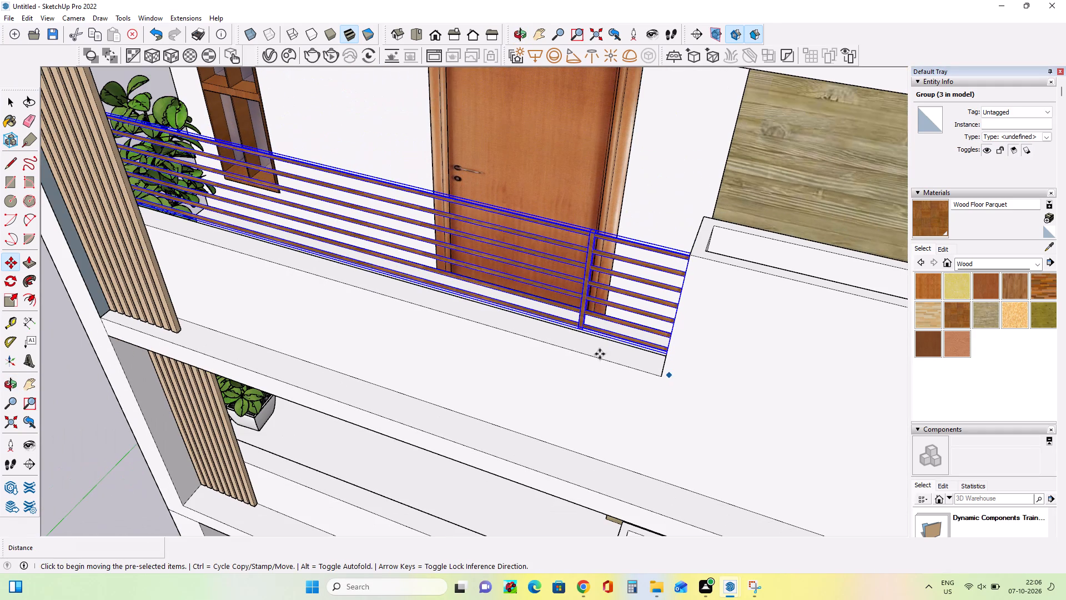
pyautogui.moveTo(294, 207); pyautogui.dragTo(238, 329, button='middle')
pyautogui.scroll(-1, 238, 329)
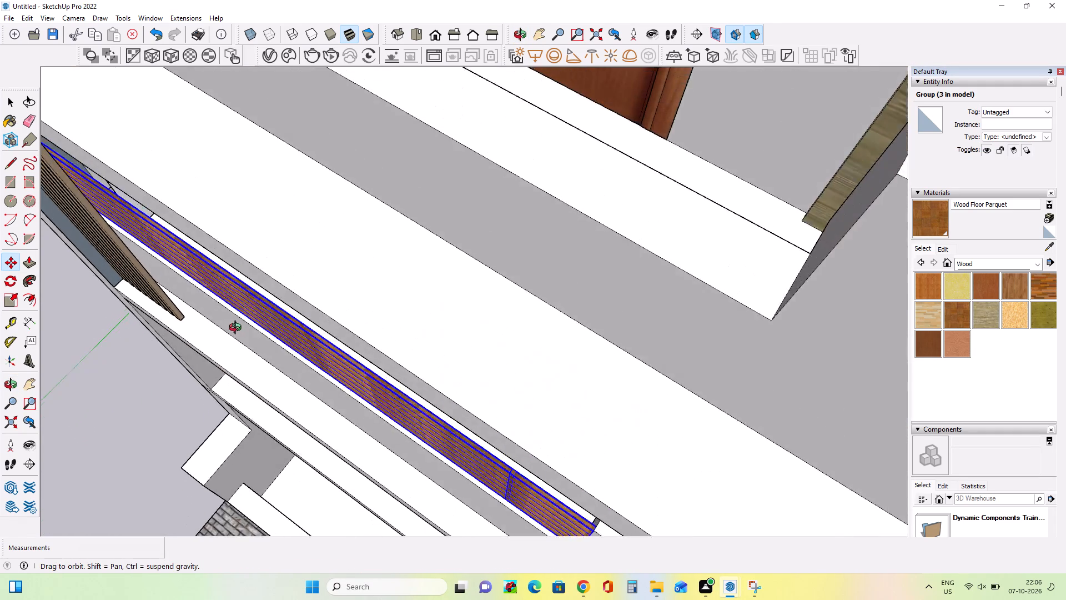
pyautogui.moveTo(238, 329); pyautogui.dragTo(220, 287, button='middle')
pyautogui.scroll(-8, 209, 272)
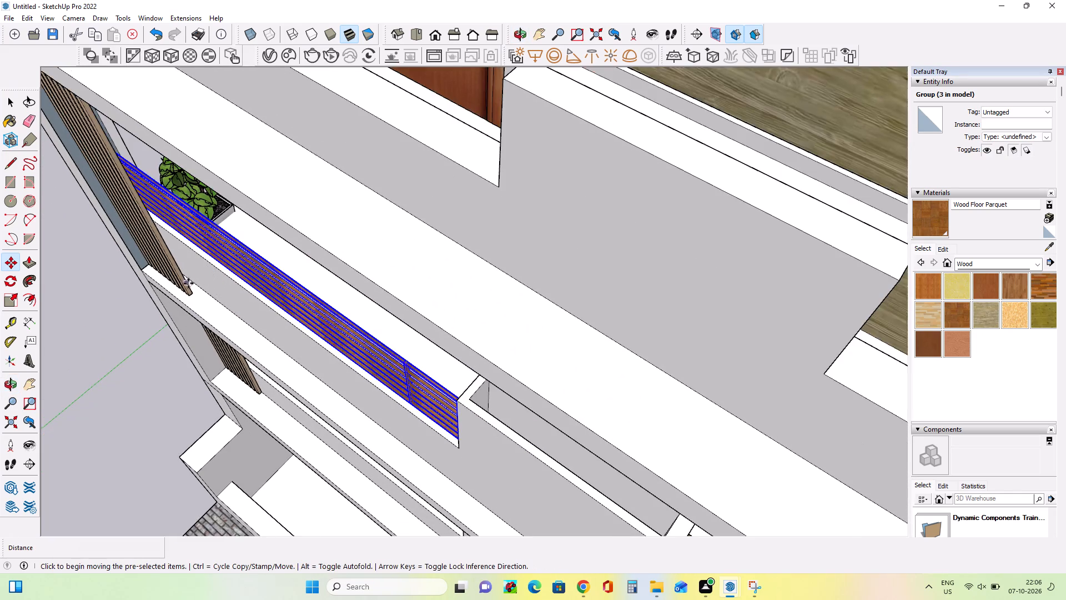
pyautogui.moveTo(185, 311); pyautogui.dragTo(330, 208, button='middle')
pyautogui.scroll(-1, 330, 208)
pyautogui.moveTo(268, 261); pyautogui.dragTo(300, 237, button='middle')
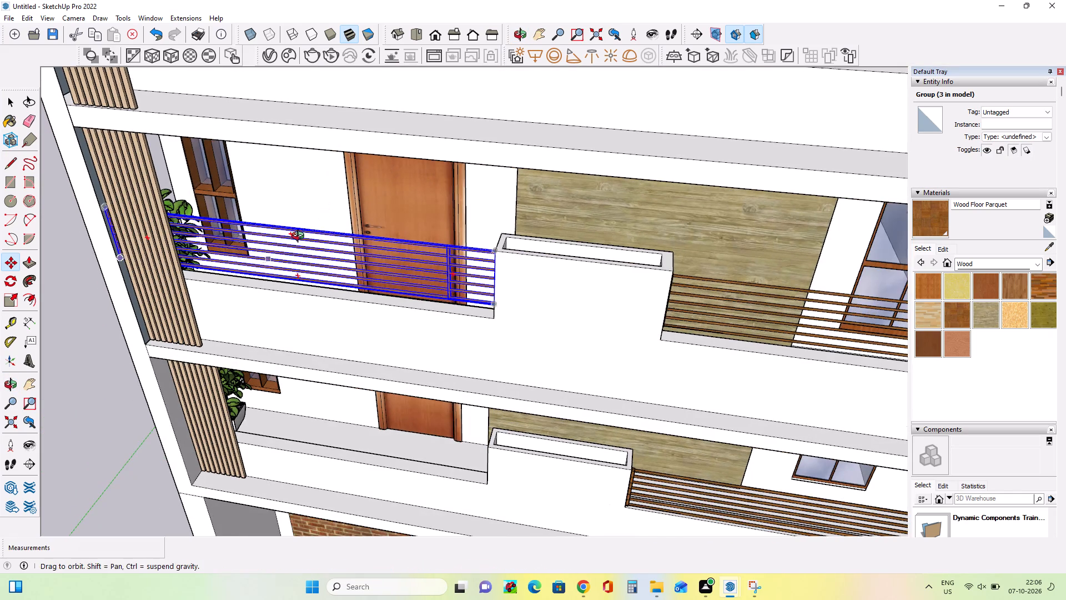
pyautogui.moveTo(300, 237); pyautogui.dragTo(325, 211, button='middle')
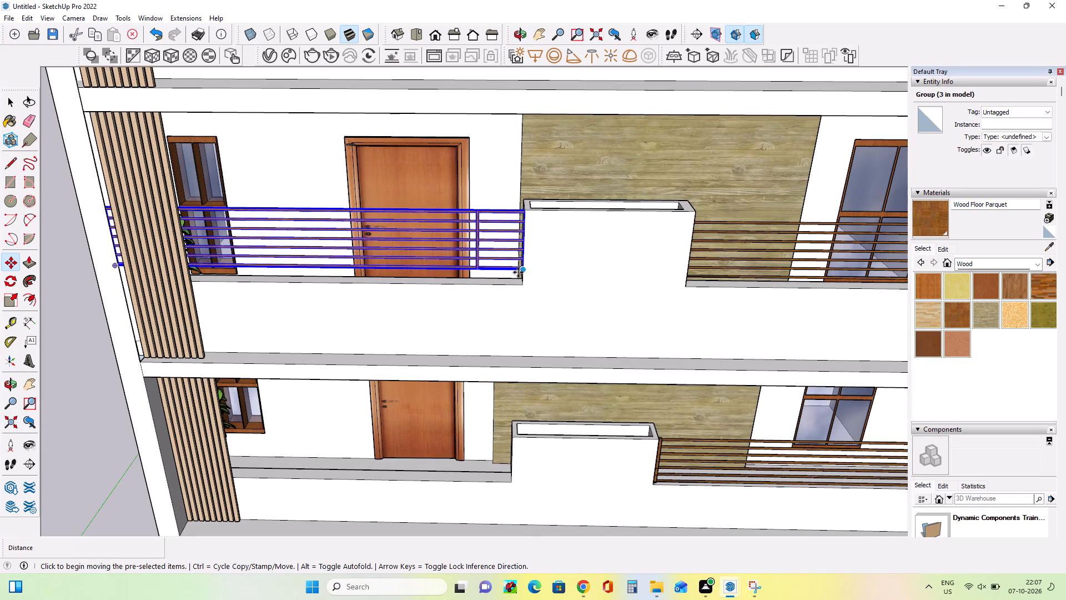
pyautogui.click(523, 269)
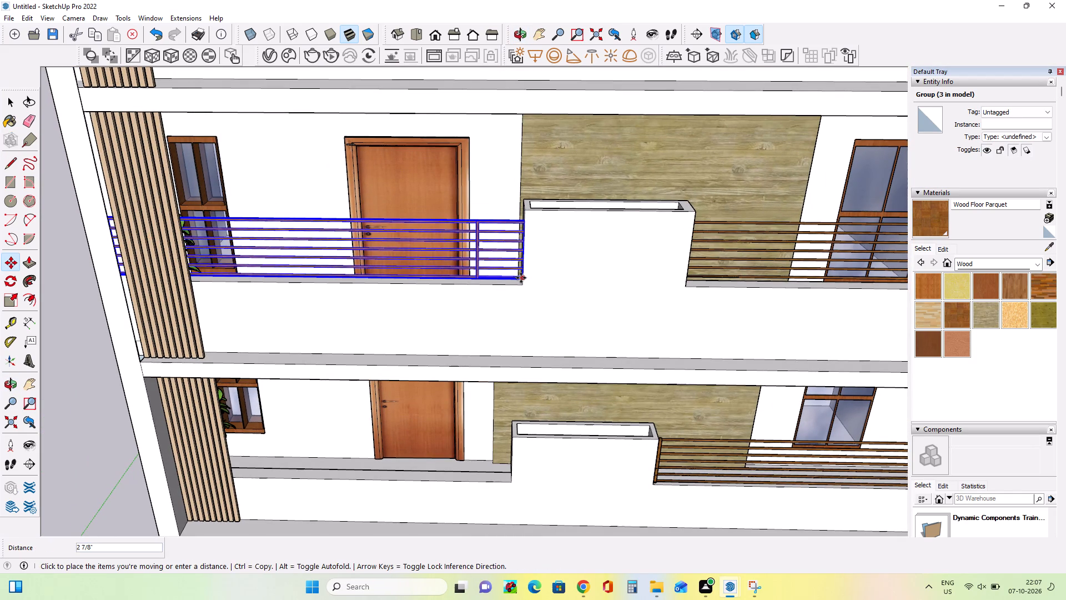
pyautogui.click(521, 278)
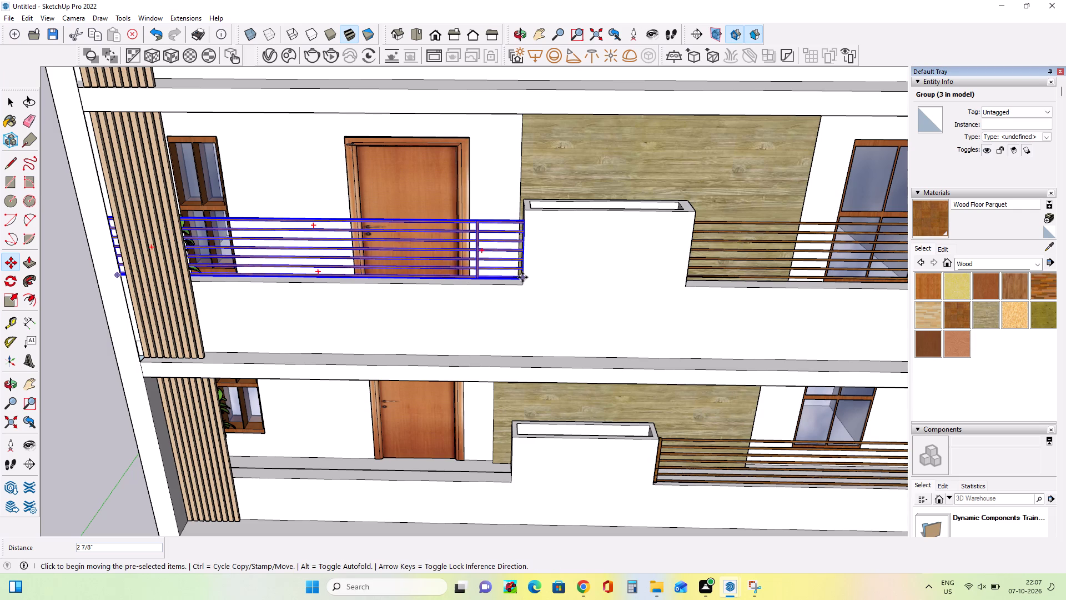
# Copy the shortened railing about 6' 1 5/16" down to the matching parapet section on the balcony below.
pyautogui.click(522, 277)
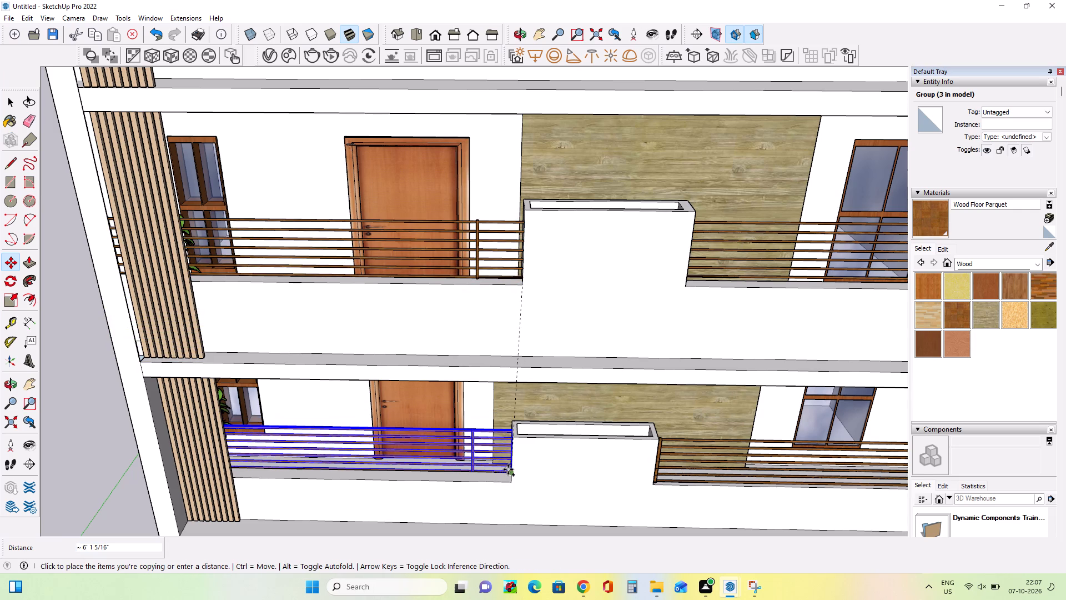
pyautogui.click(508, 469)
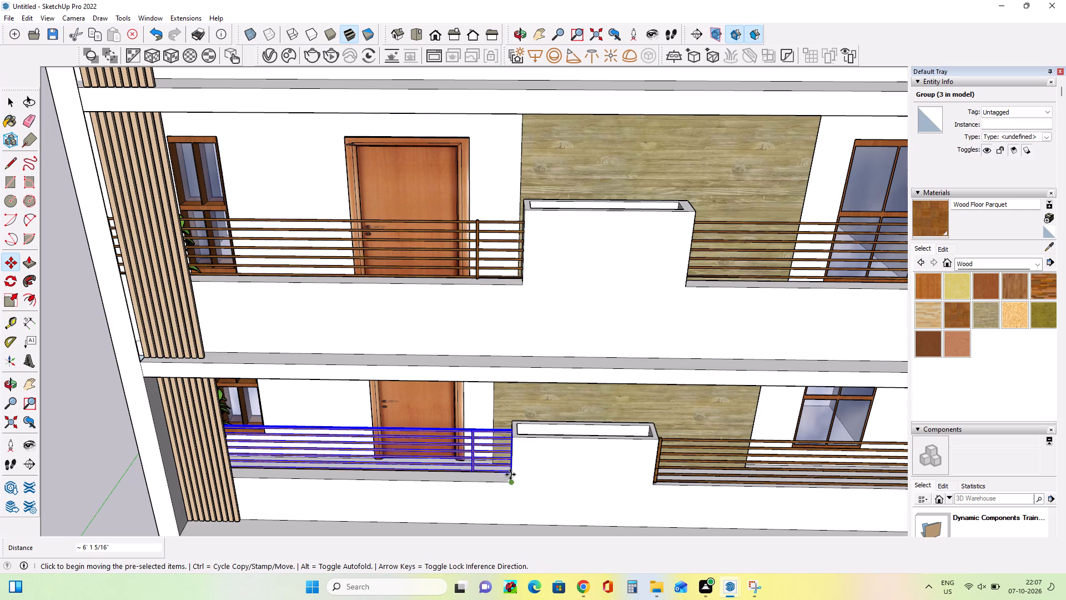
# Copy the lower balcony's short railing about 11' 10 11/16" up to the matching parapet two floors above.
pyautogui.click(510, 474)
pyautogui.scroll(-11, 490, 293)
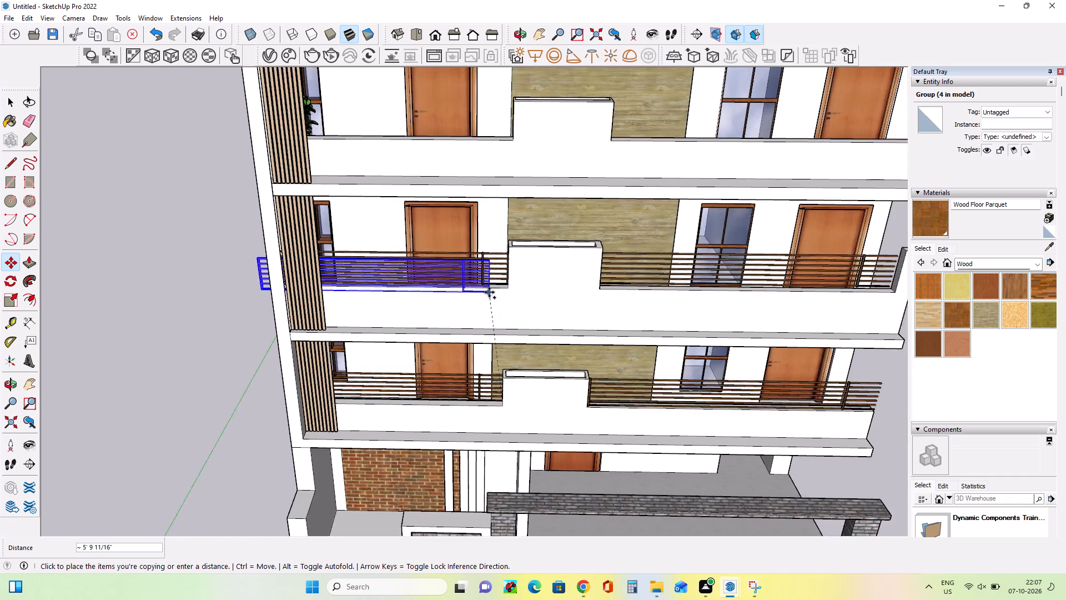
pyautogui.scroll(-1, 489, 292)
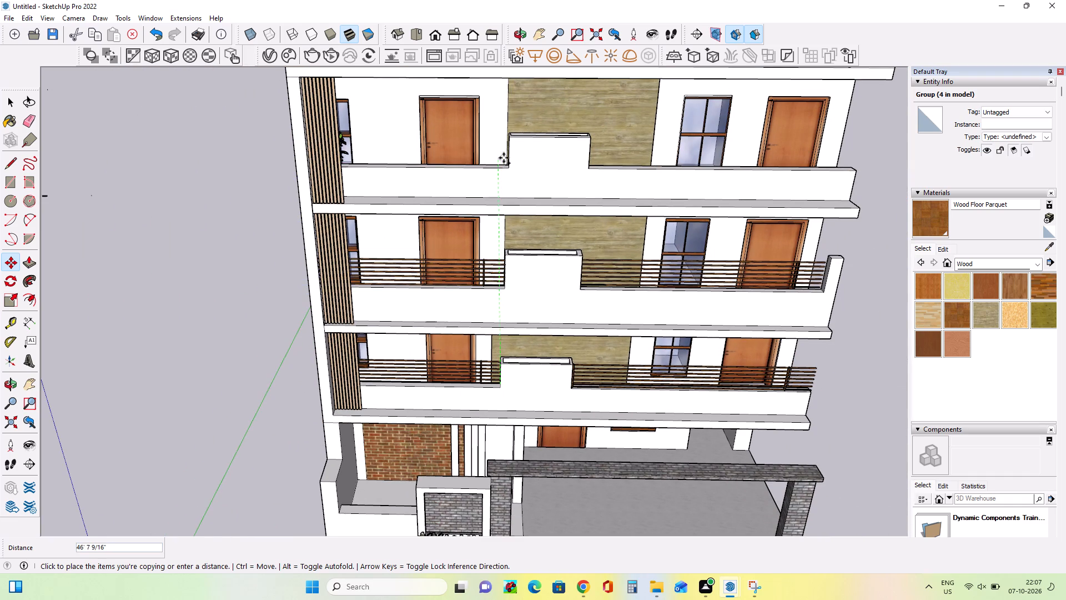
pyautogui.click(505, 164)
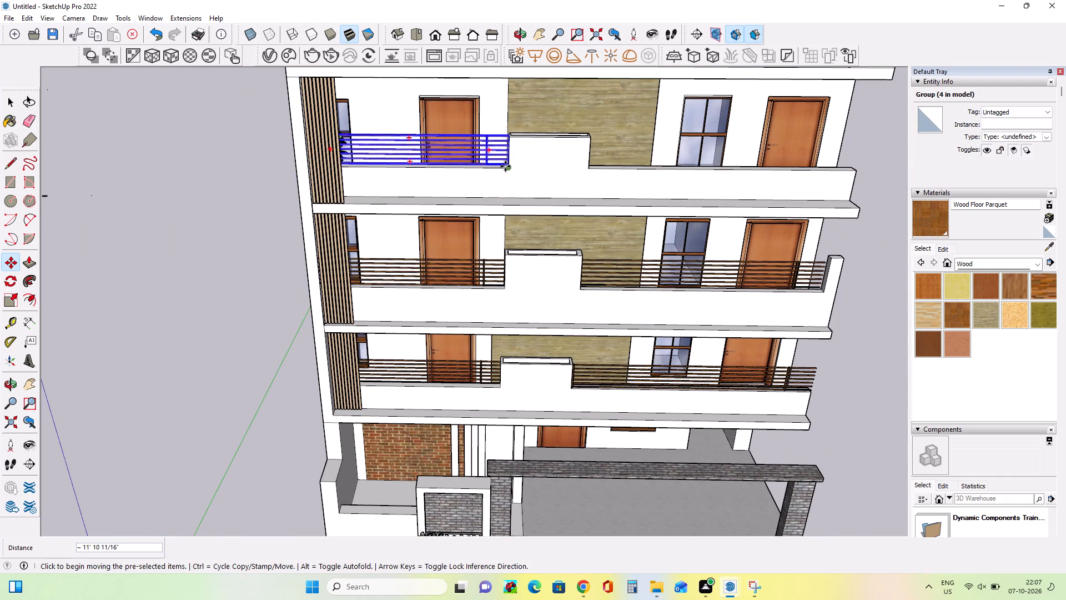
# Copy the upper balcony's short railing across the planter box to the parapet section by the window and door.
pyautogui.click(505, 167)
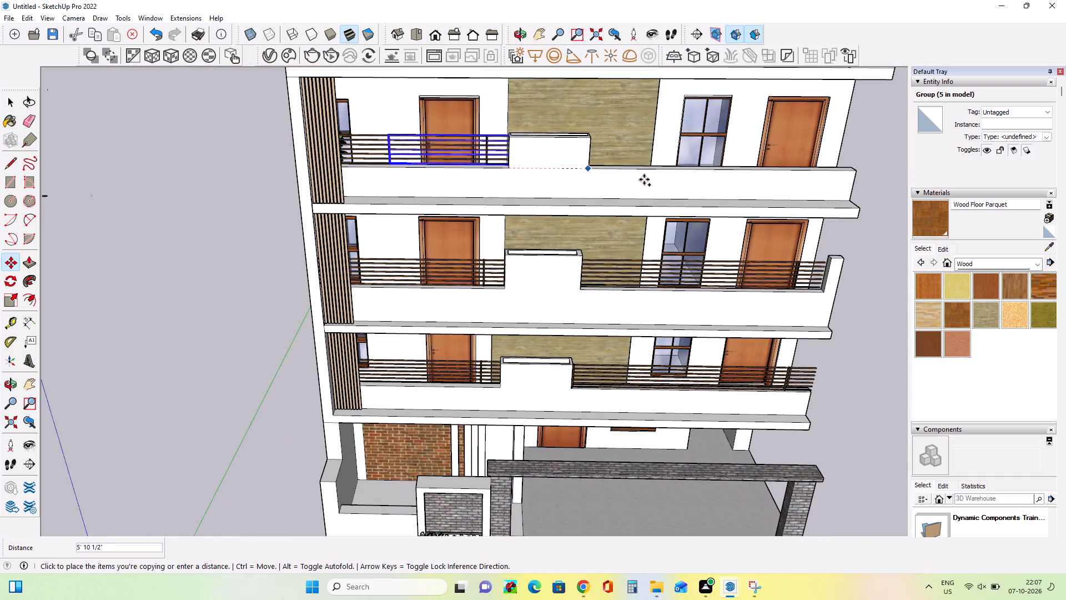
pyautogui.click(789, 172)
# Move the upper balcony's new railing copy about 3 3/16" toward the parapet's outer corner beside the planter box.
pyautogui.scroll(2, 568, 147)
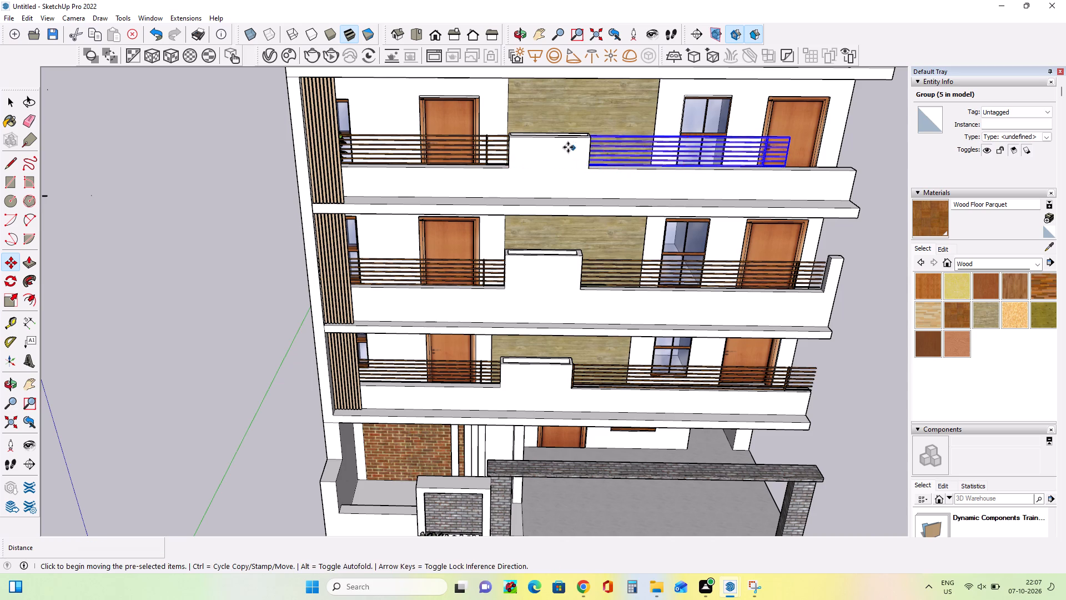
pyautogui.scroll(6, 568, 147)
pyautogui.moveTo(658, 167); pyautogui.dragTo(520, 242, button='middle')
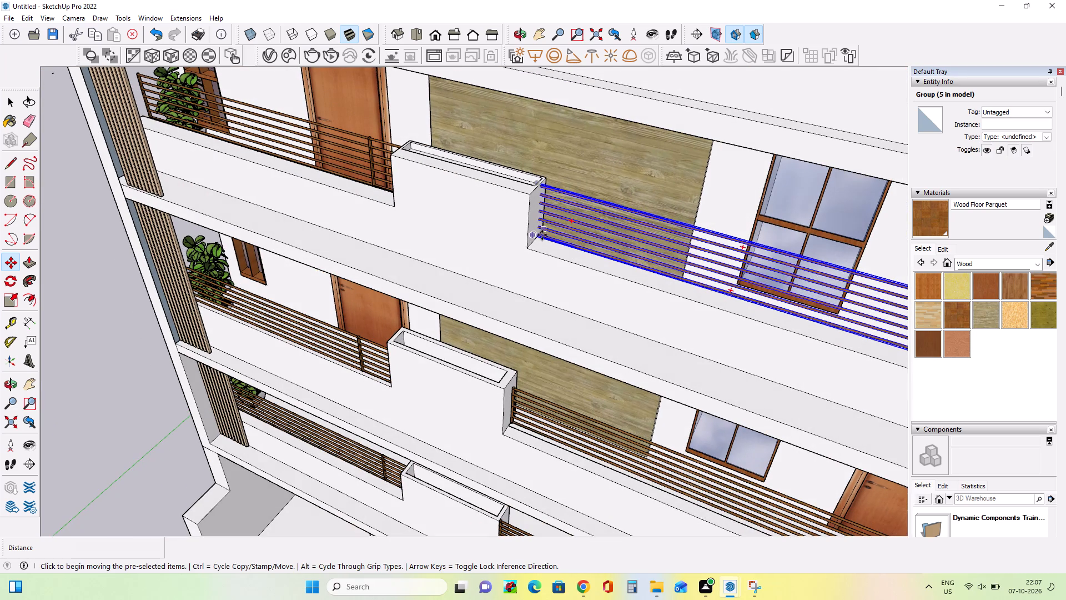
pyautogui.click(541, 236)
pyautogui.click(536, 246)
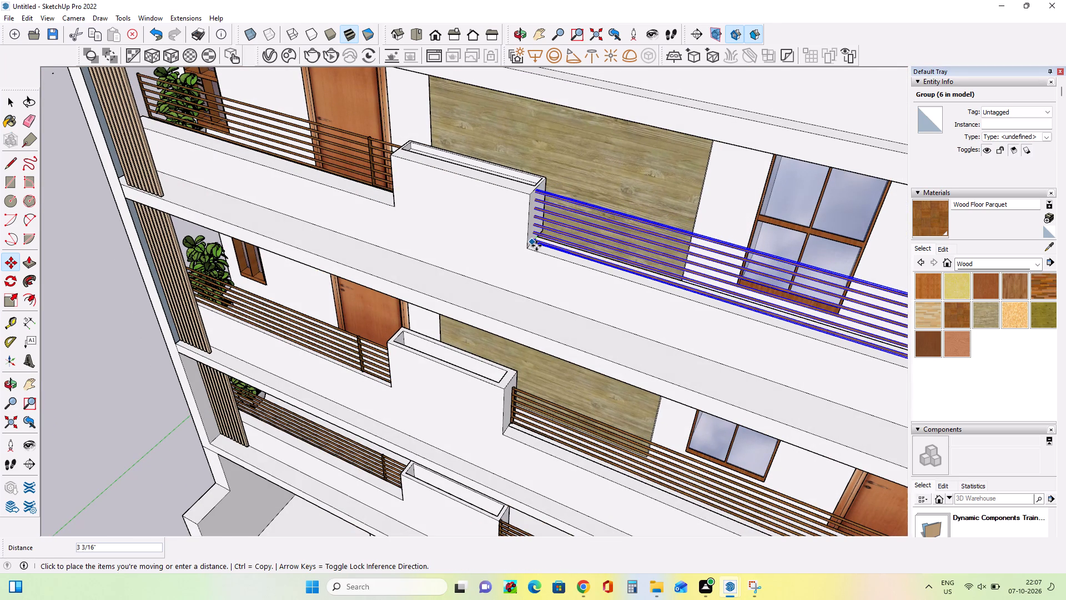
# Scale the upper balcony's window-side railing lengthwise by about 1.33 so it spans past the door to the balcony's end.
pyautogui.scroll(-19, 482, 253)
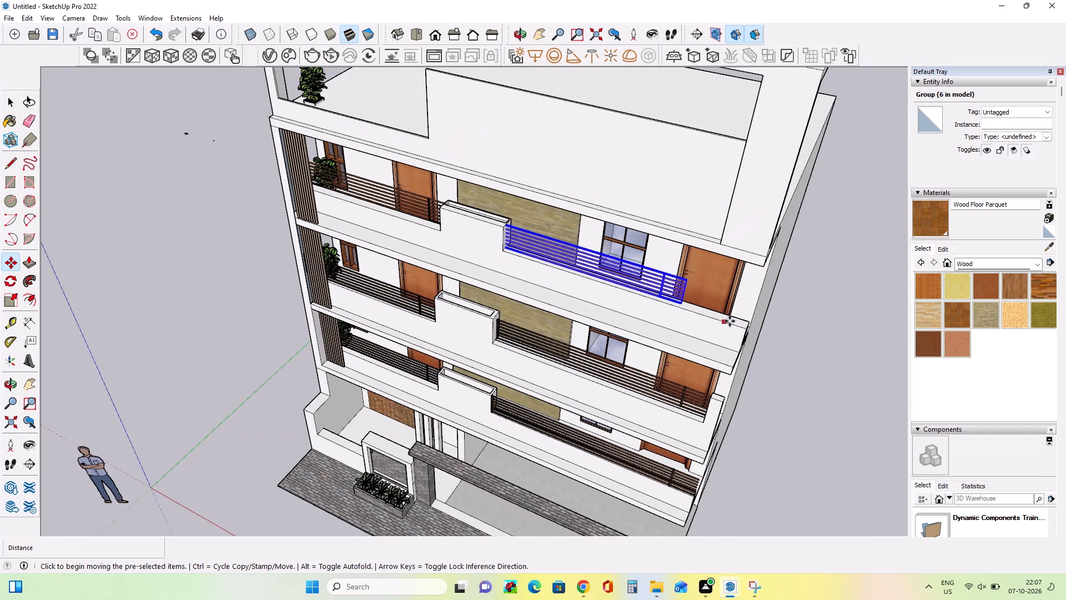
pyautogui.moveTo(730, 322); pyautogui.dragTo(642, 317, button='middle')
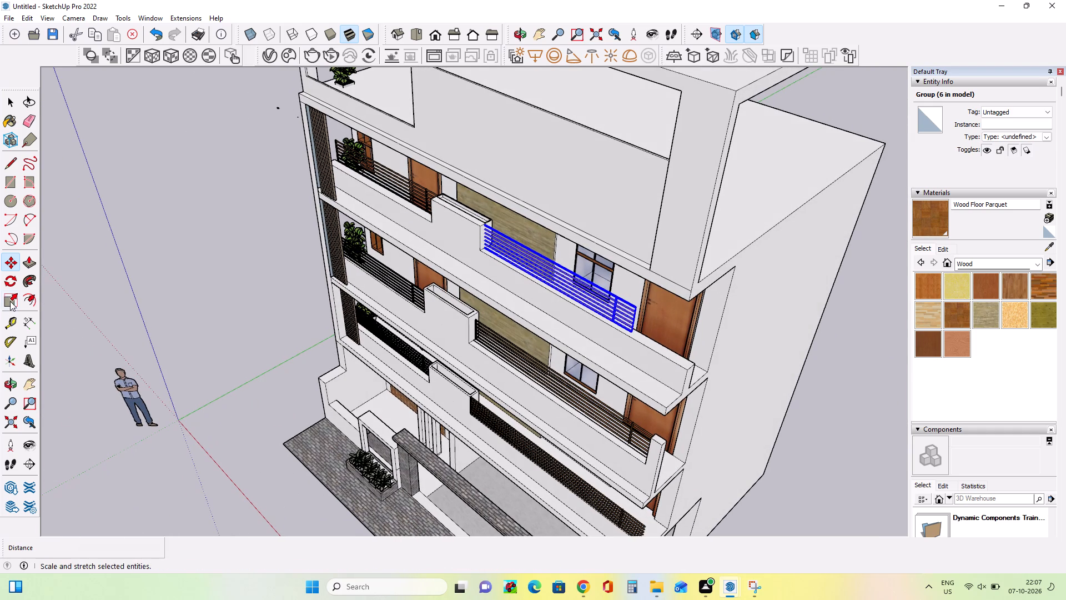
pyautogui.click(11, 300)
pyautogui.scroll(17, 627, 333)
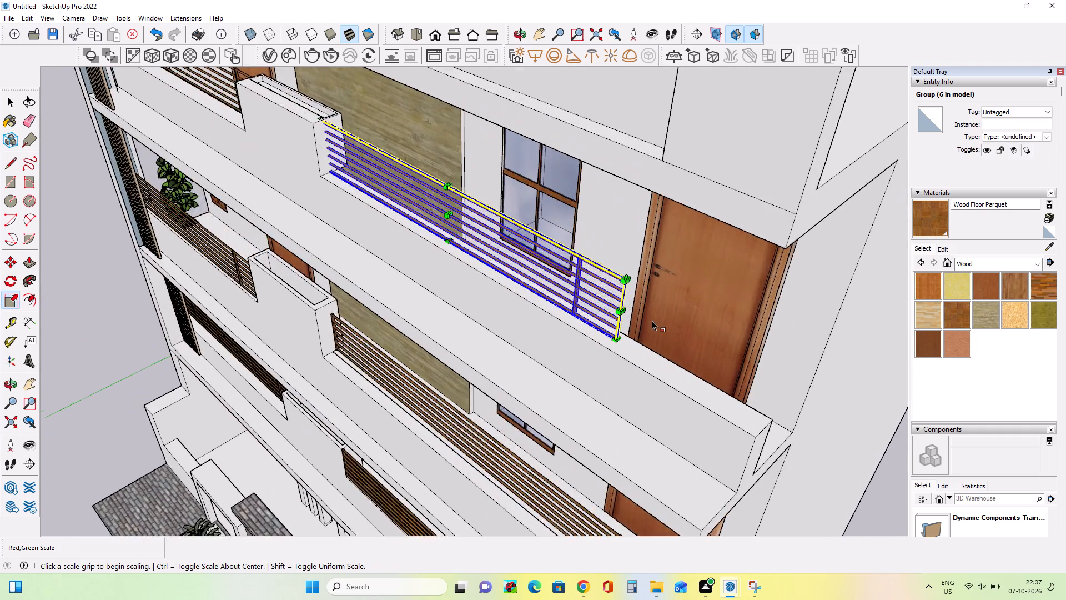
pyautogui.scroll(2, 652, 321)
pyautogui.click(612, 306)
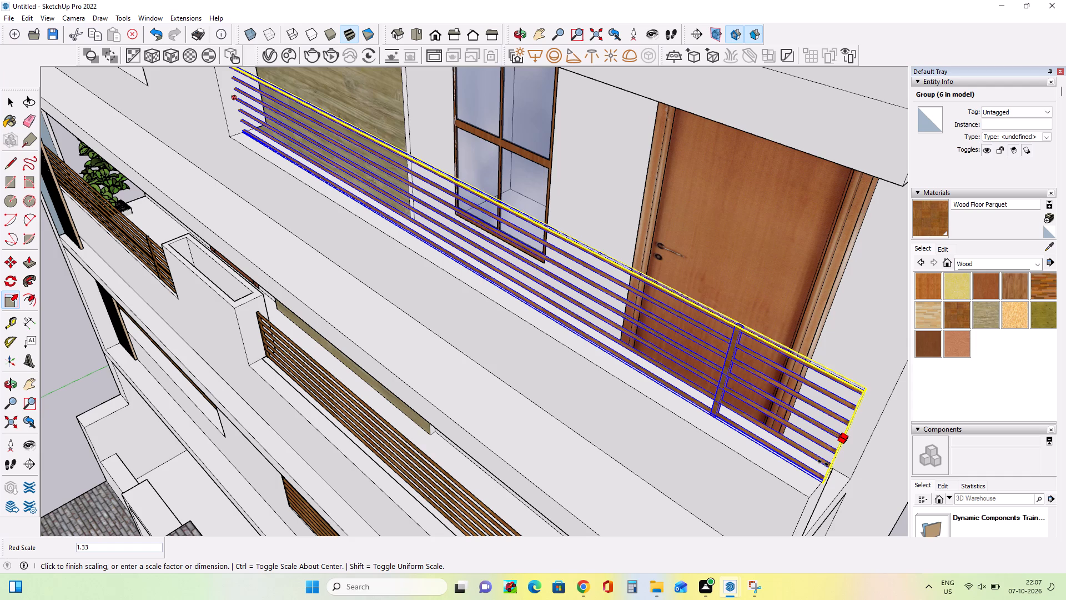
pyautogui.click(823, 463)
# Copy the upper balcony's short railing about 5' 11 1/8" up onto the low roof terrace parapet beside the taller wall.
pyautogui.scroll(-4, 637, 473)
pyautogui.moveTo(614, 457); pyautogui.dragTo(694, 417, button='middle')
pyautogui.scroll(-3, 695, 417)
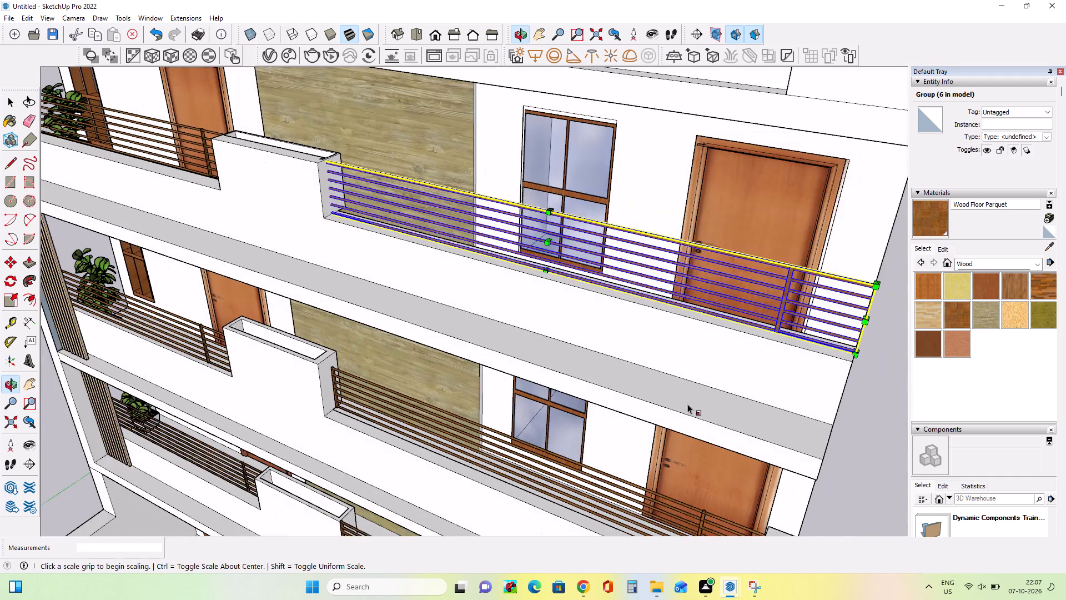
pyautogui.scroll(-13, 687, 398)
pyautogui.moveTo(643, 388); pyautogui.dragTo(696, 321, button='middle')
pyautogui.scroll(-12, 697, 321)
pyautogui.moveTo(703, 324); pyautogui.dragTo(703, 324, button='middle')
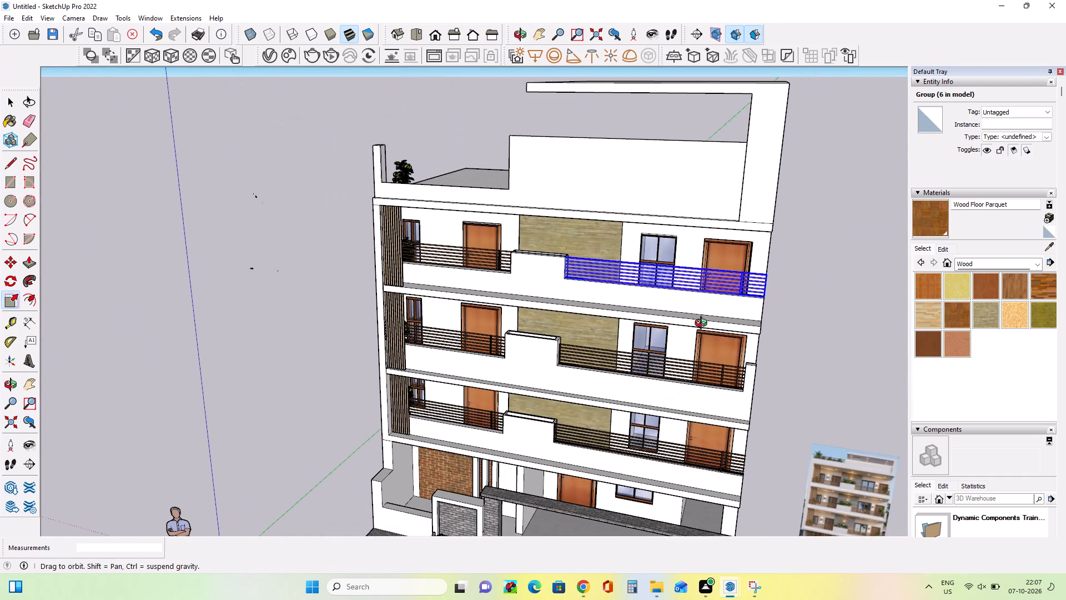
pyautogui.moveTo(703, 324); pyautogui.dragTo(713, 345, button='middle')
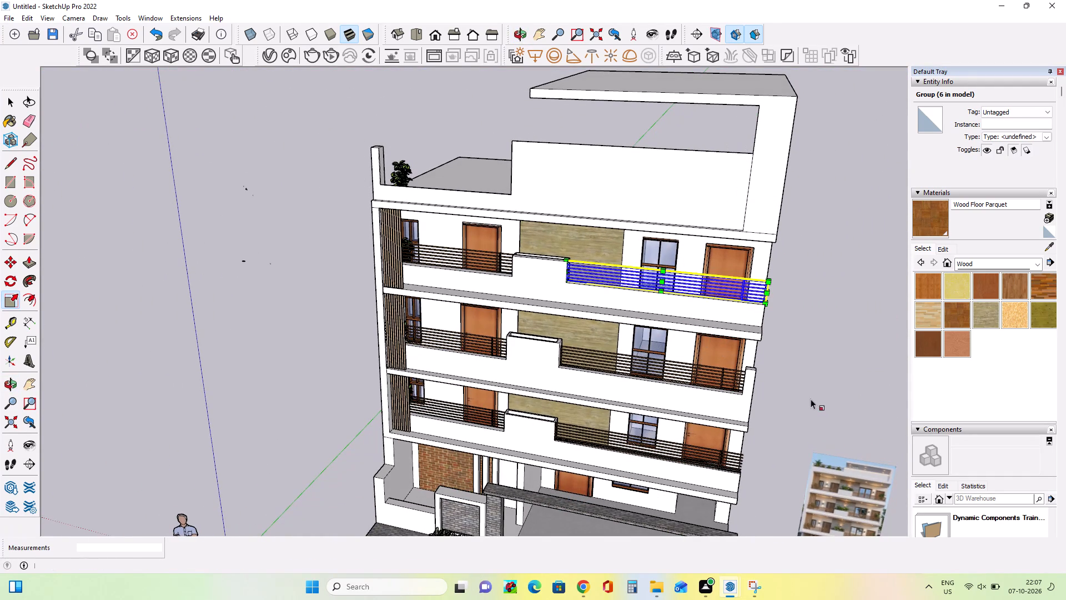
pyautogui.moveTo(491, 272); pyautogui.dragTo(584, 289, button='middle')
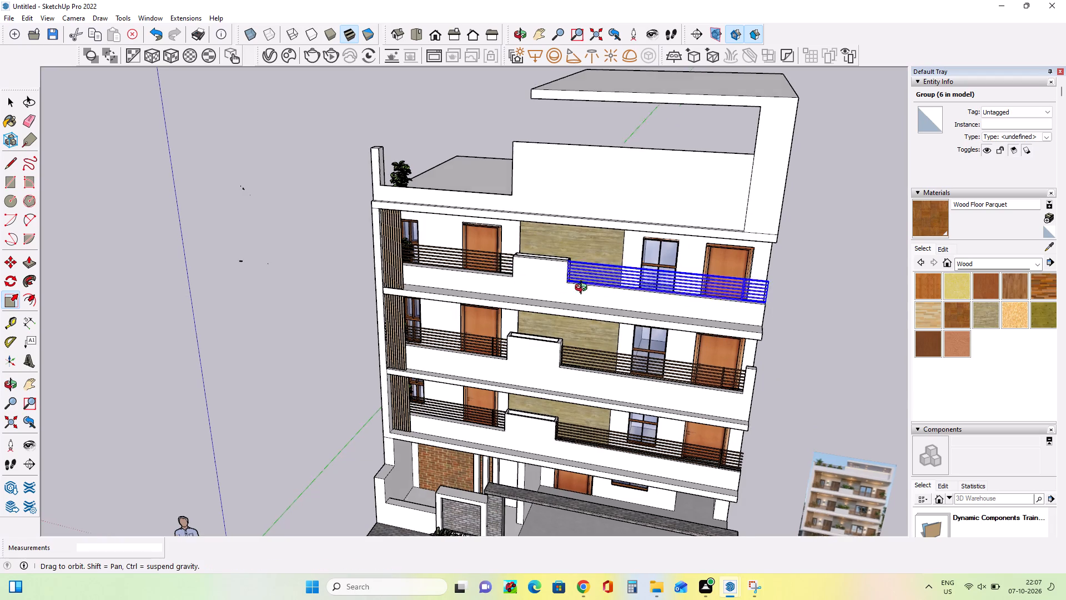
pyautogui.moveTo(584, 289); pyautogui.dragTo(614, 290, button='middle')
pyautogui.click(7, 100)
pyautogui.click(126, 177)
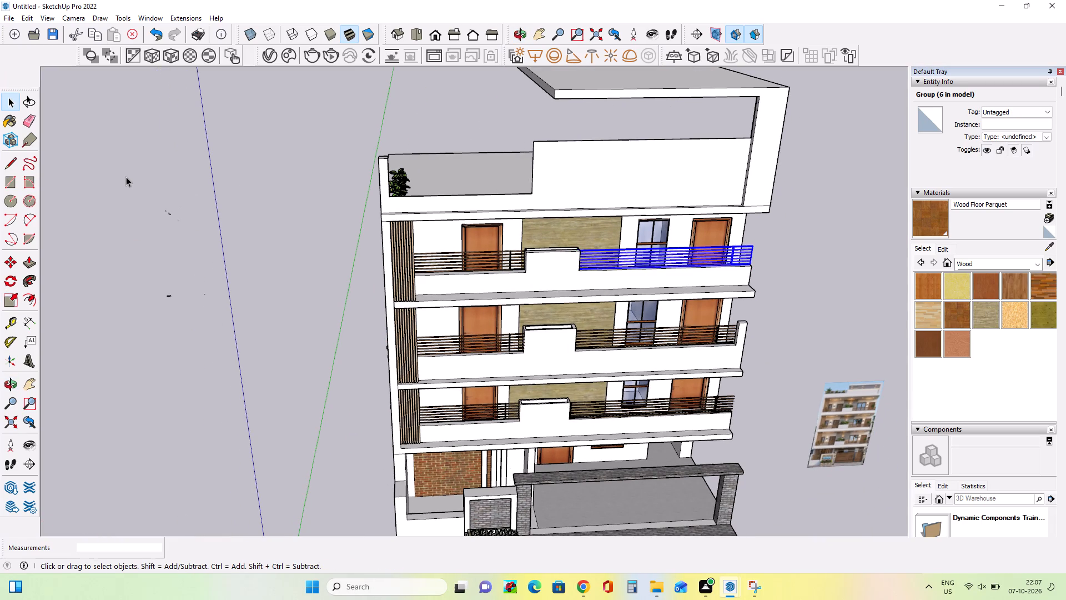
pyautogui.click(507, 262)
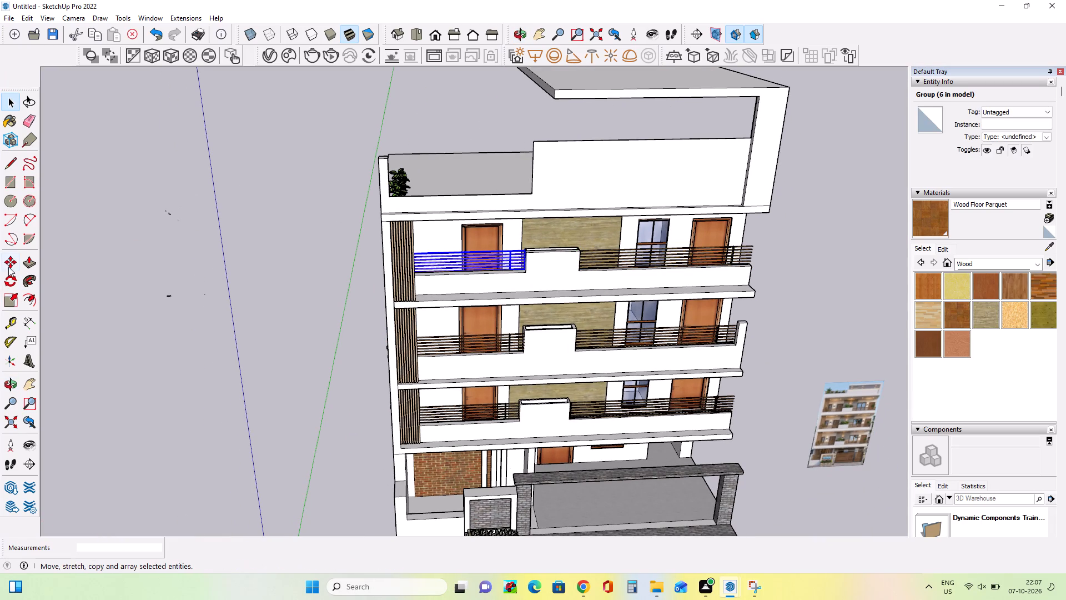
pyautogui.click(9, 263)
pyautogui.click(524, 271)
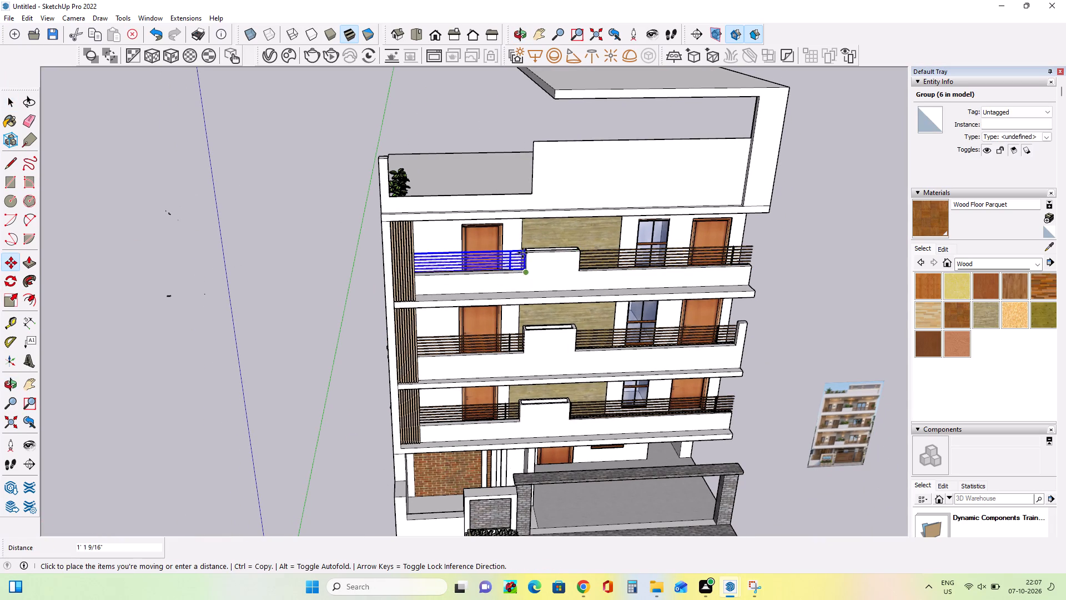
pyautogui.click(534, 192)
# Move the roof terrace railing about 7 15/16" to the corner where the low parapet meets the taller wall.
pyautogui.moveTo(481, 246); pyautogui.dragTo(493, 226, button='middle')
pyautogui.scroll(5, 529, 176)
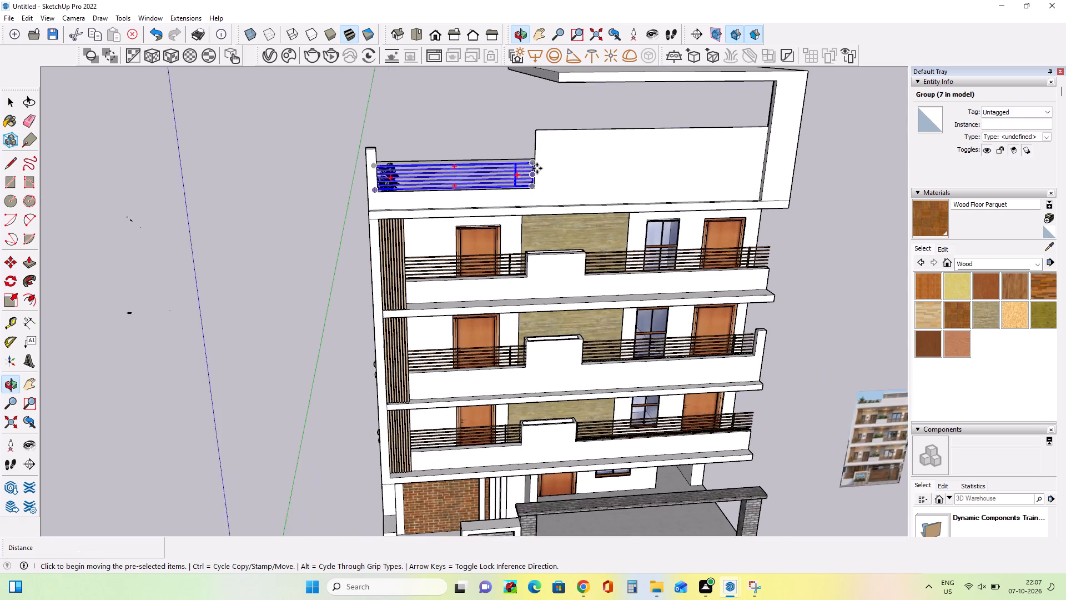
pyautogui.scroll(20, 537, 168)
pyautogui.scroll(7, 537, 168)
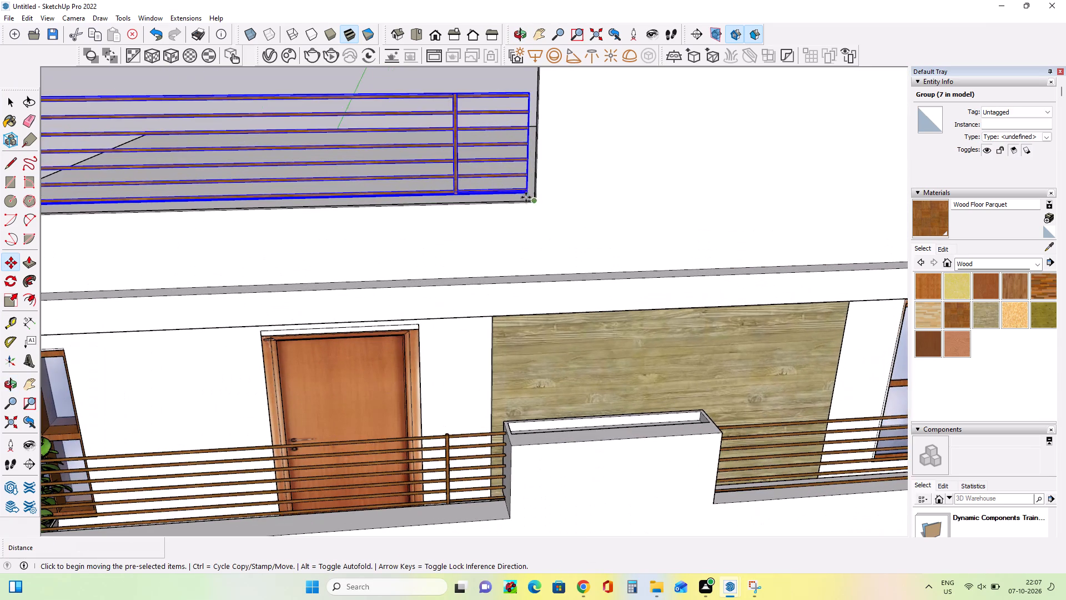
pyautogui.click(524, 193)
pyautogui.click(539, 200)
# Scale the roof terrace railing at its plant-side end to fit against the corner post.
pyautogui.scroll(-2, 562, 233)
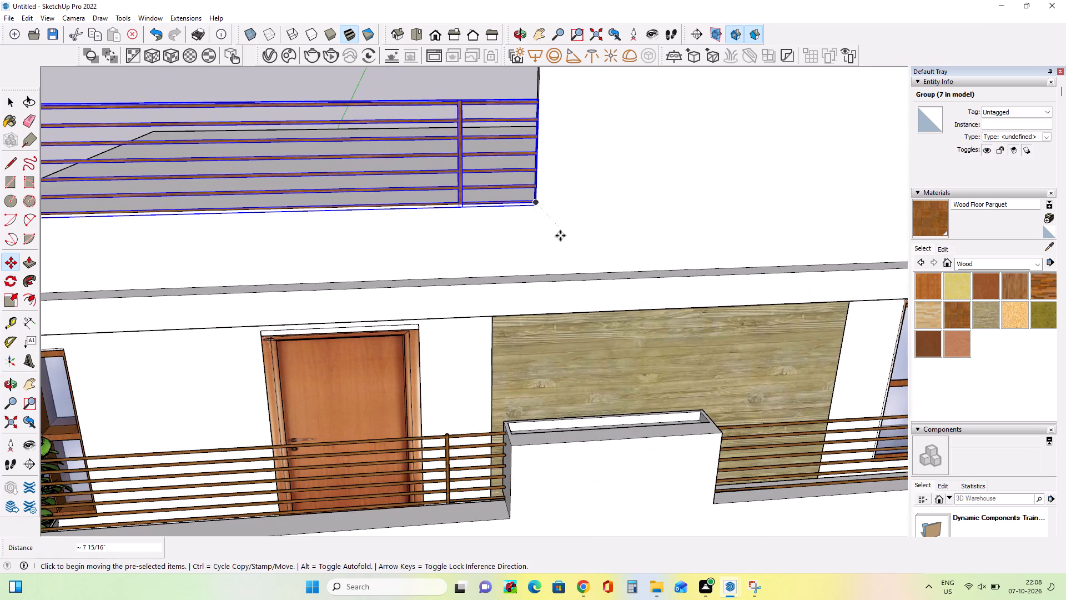
pyautogui.scroll(-20, 560, 236)
pyautogui.scroll(-2, 560, 236)
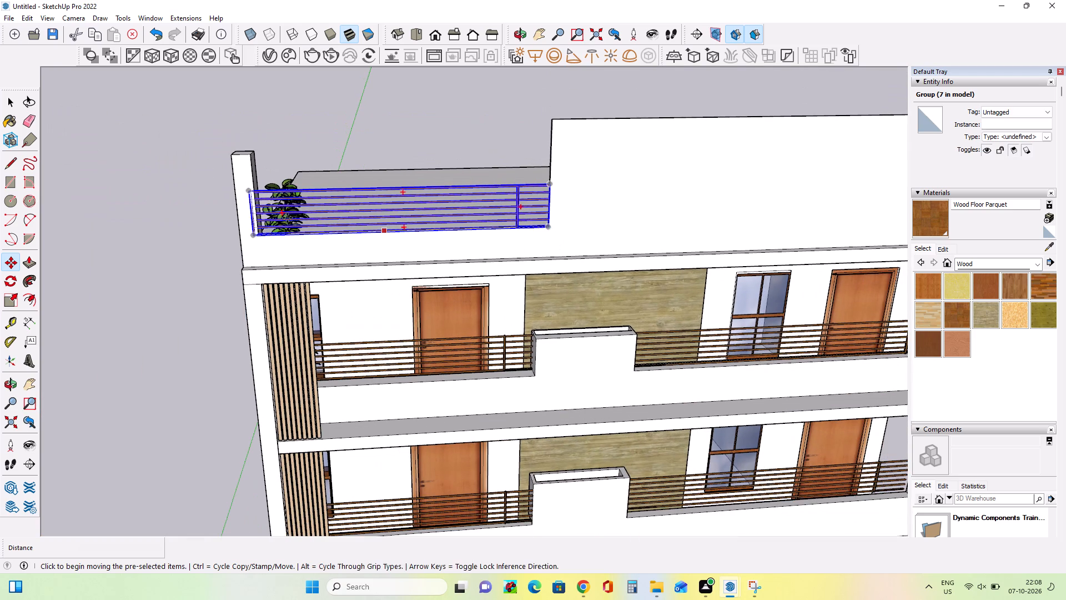
pyautogui.click(12, 302)
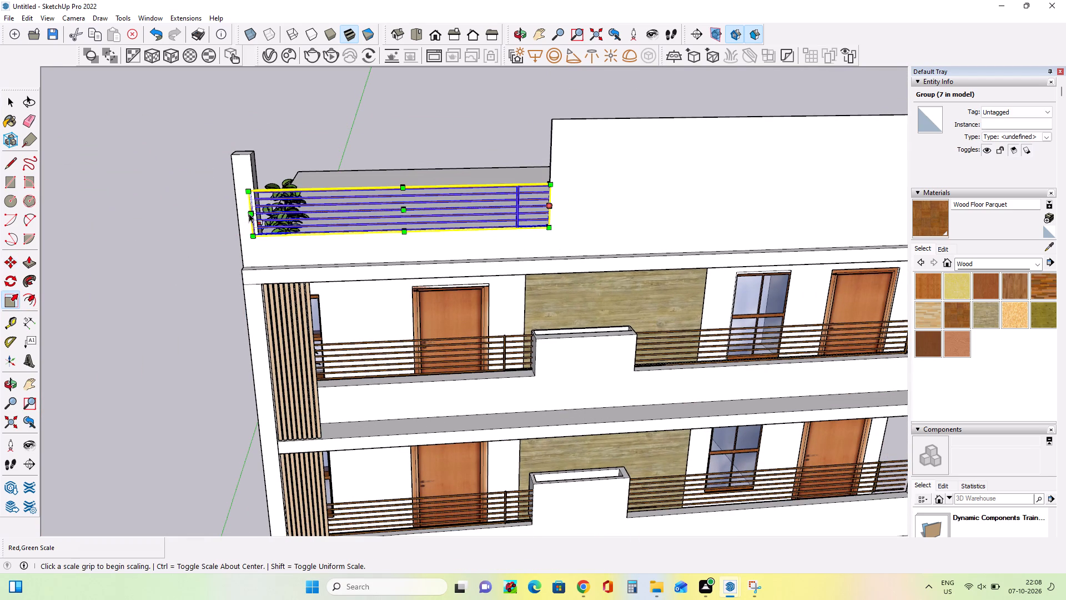
pyautogui.scroll(13, 255, 206)
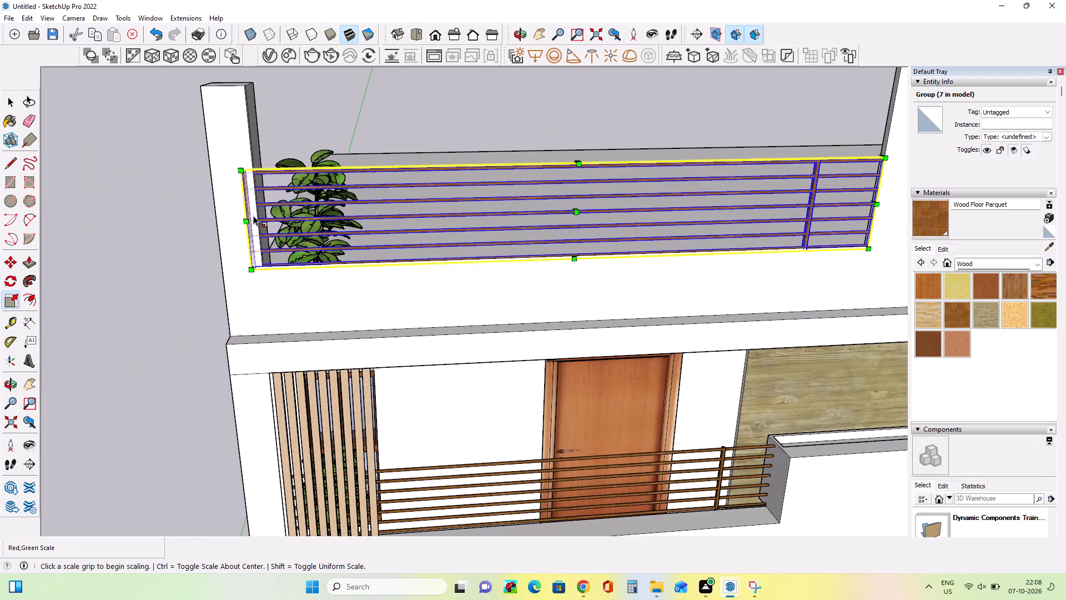
pyautogui.click(250, 221)
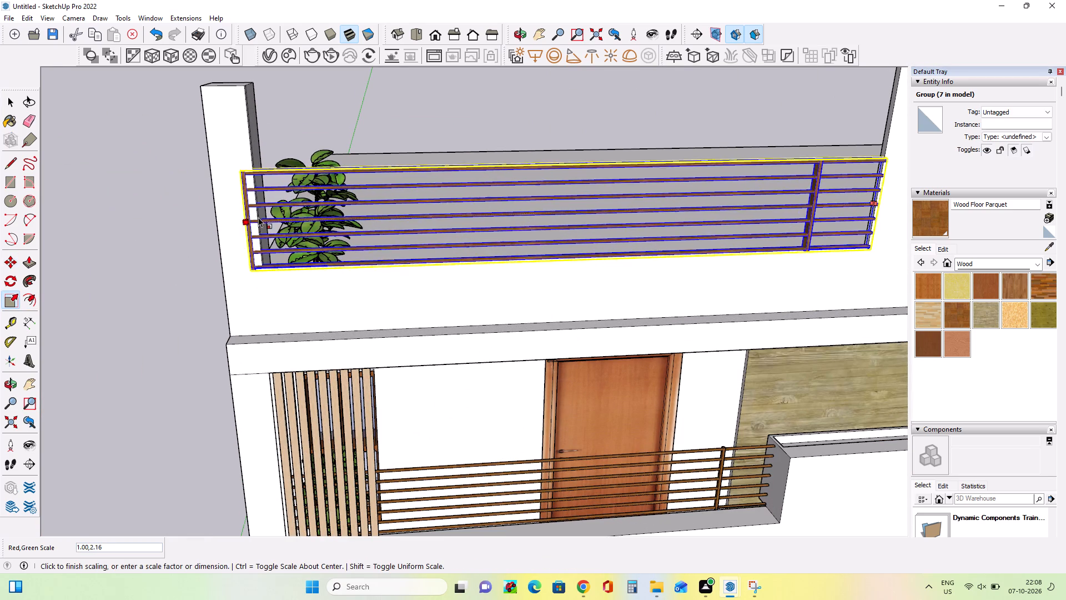
pyautogui.click(258, 217)
pyautogui.scroll(-10, 255, 262)
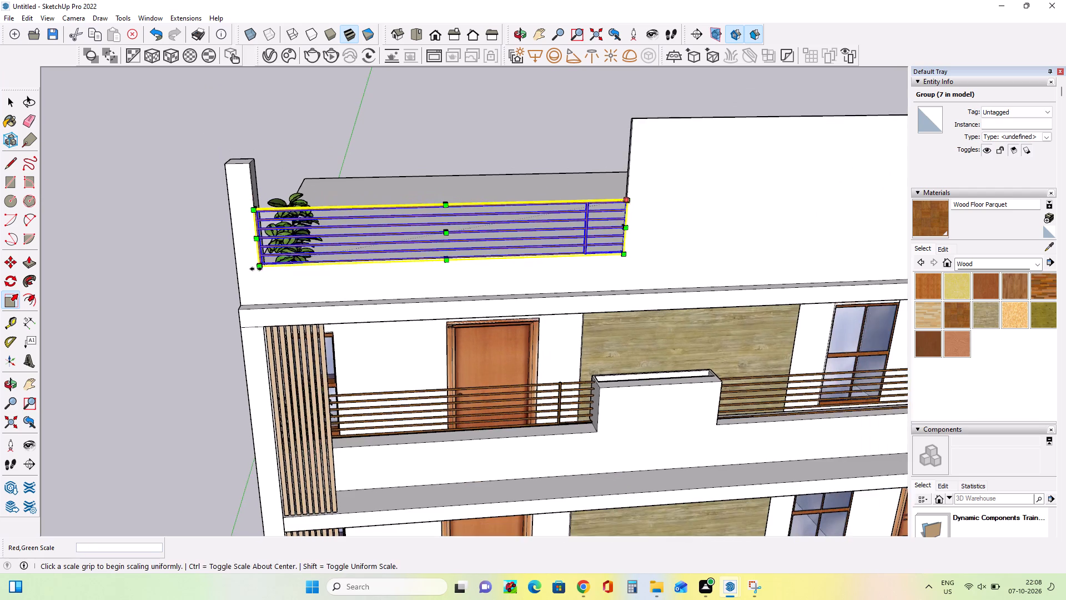
# Push/Pull the roof corner post's inner face 16' 3" to form a side parapet reaching the rear roof edge.
pyautogui.scroll(-12, 256, 269)
pyautogui.moveTo(273, 311); pyautogui.dragTo(705, 269, button='middle')
pyautogui.moveTo(545, 285); pyautogui.dragTo(622, 314, button='middle')
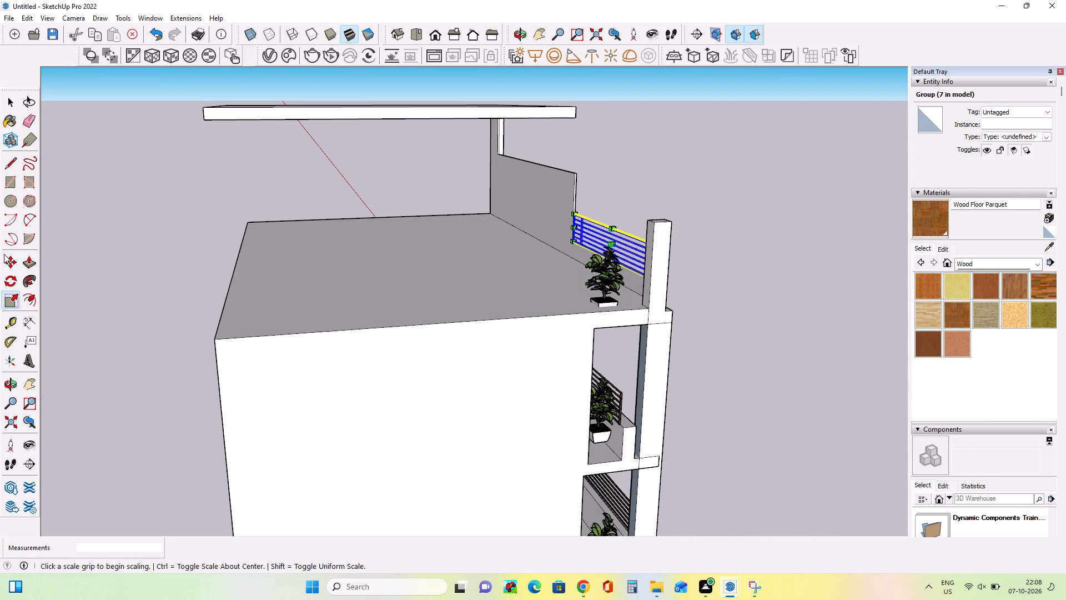
pyautogui.click(33, 261)
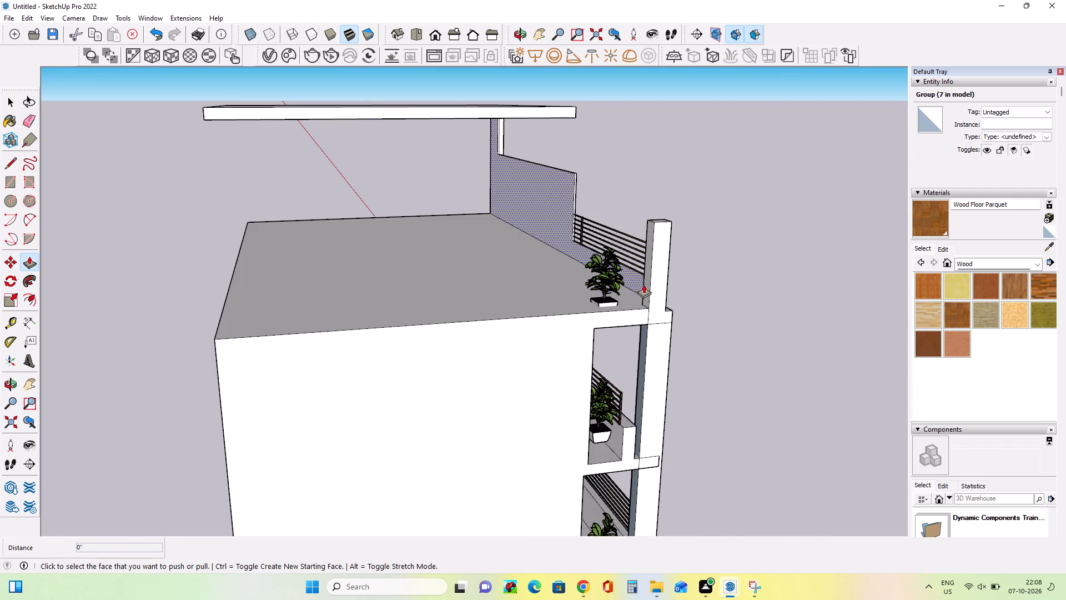
pyautogui.click(648, 284)
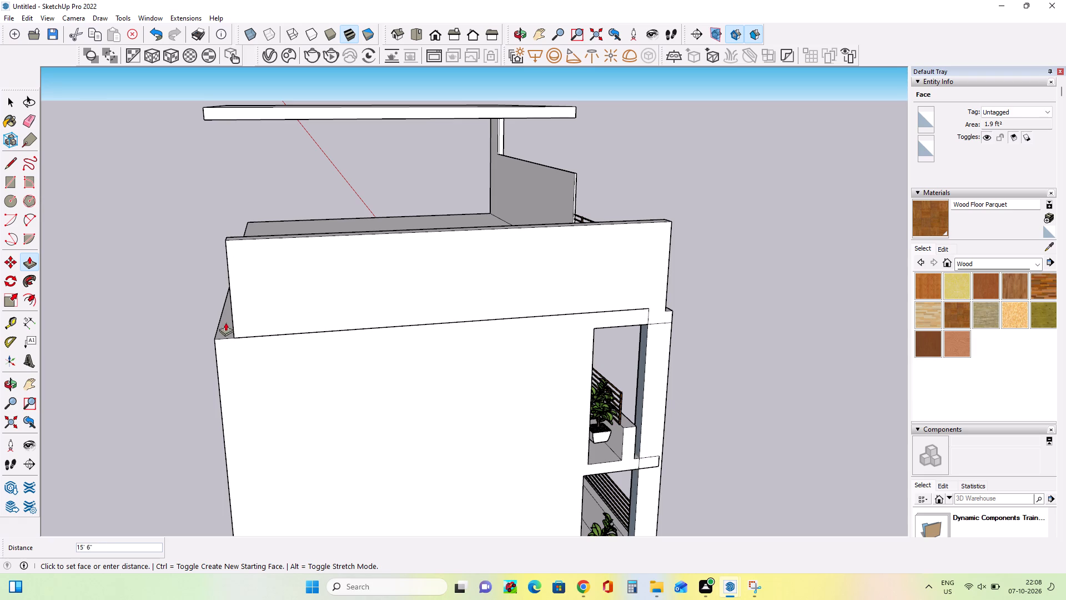
pyautogui.click(211, 344)
# Erase the leftover edges on the side wall where the new roof parapet and the corner post meet it.
pyautogui.moveTo(478, 354); pyautogui.dragTo(323, 351, button='middle')
pyautogui.click(27, 128)
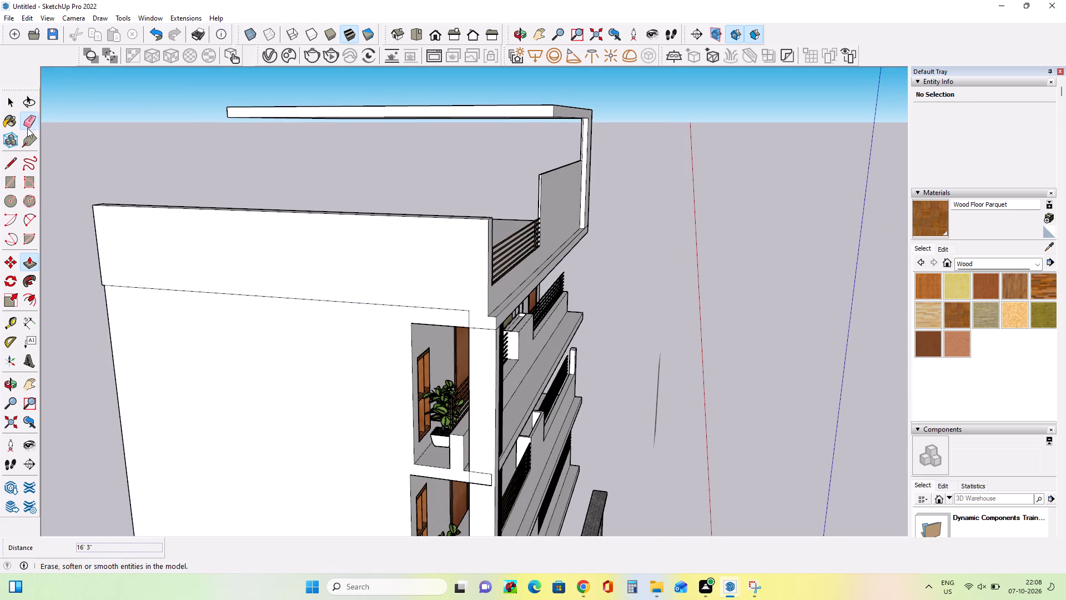
pyautogui.click(321, 298)
pyautogui.click(322, 301)
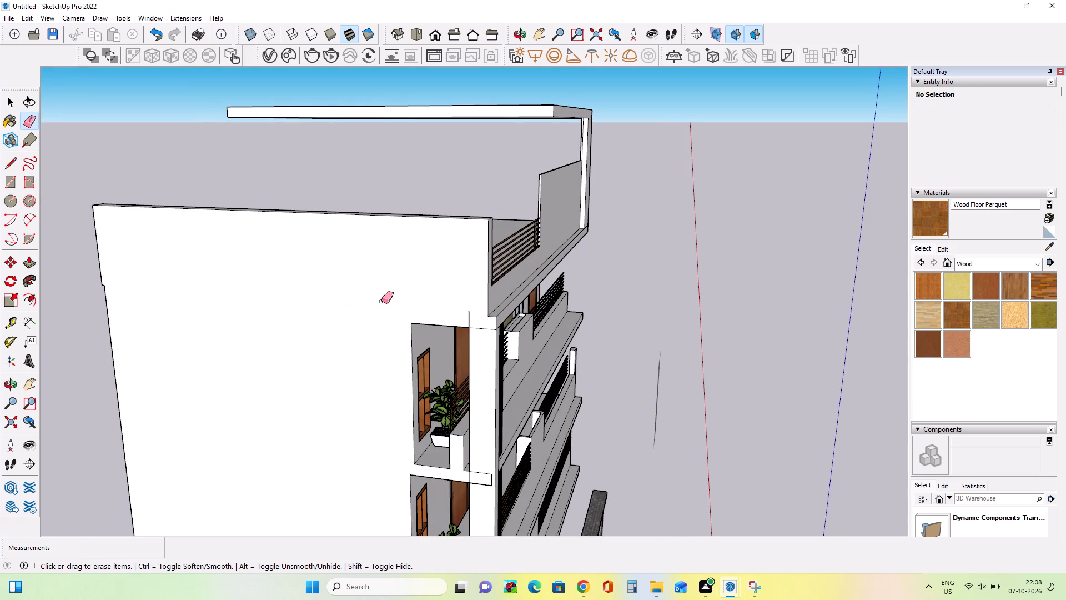
pyautogui.click(471, 317)
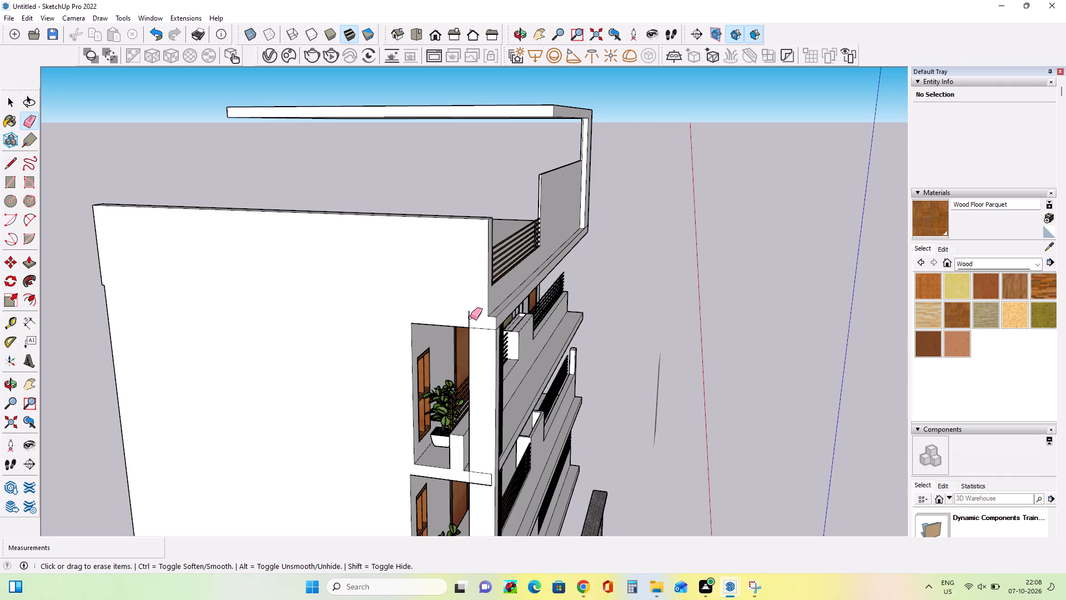
pyautogui.click(470, 317)
# Copy the roof terrace railing about 24' 9 7/8" down to the low boundary wall in front of the brick wall.
pyautogui.moveTo(408, 345); pyautogui.dragTo(102, 378, button='middle')
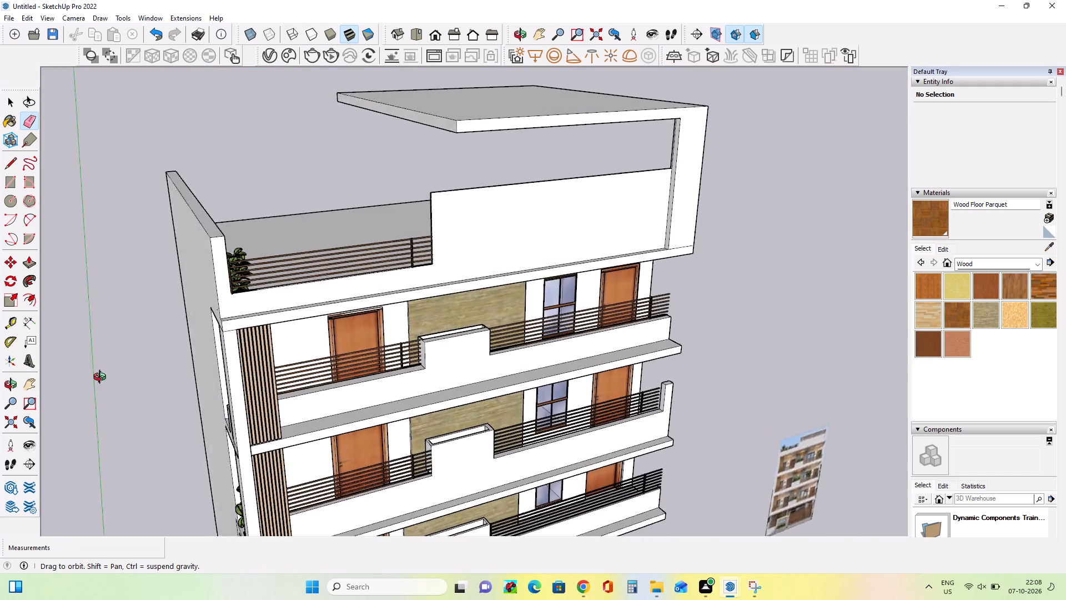
pyautogui.moveTo(102, 378); pyautogui.dragTo(16, 347, button='middle')
pyautogui.moveTo(387, 309); pyautogui.dragTo(388, 298, button='middle')
pyautogui.scroll(-9, 388, 298)
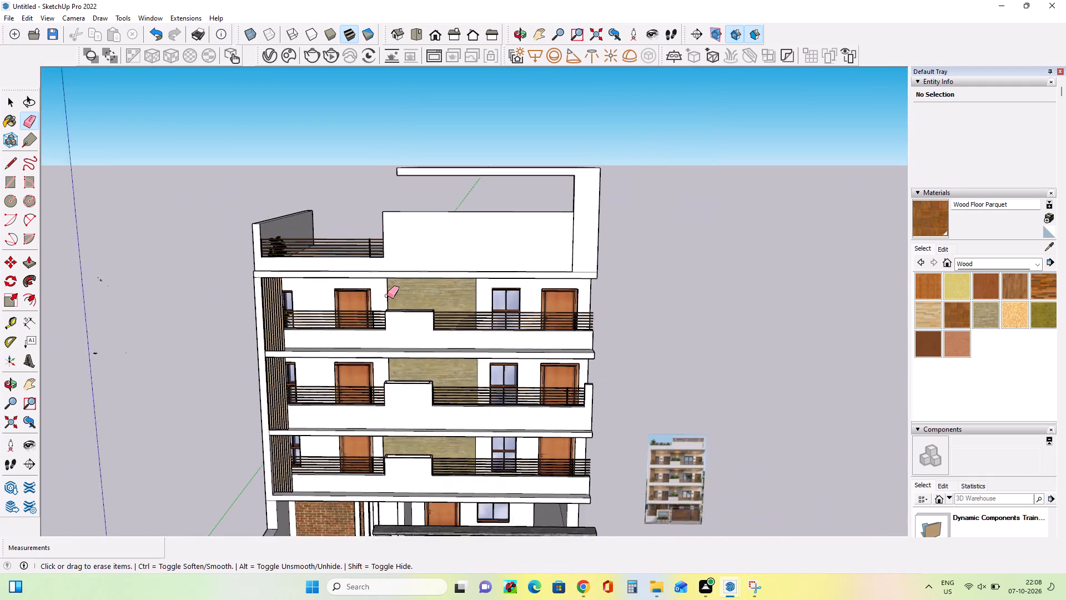
pyautogui.scroll(-10, 387, 296)
pyautogui.scroll(8, 457, 490)
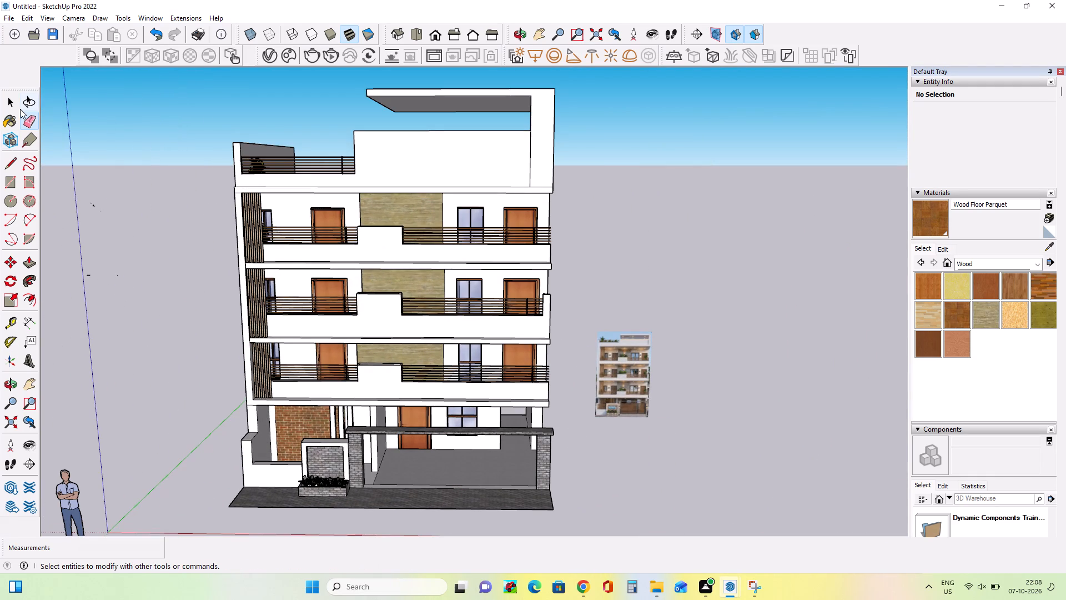
pyautogui.click(11, 106)
pyautogui.click(315, 367)
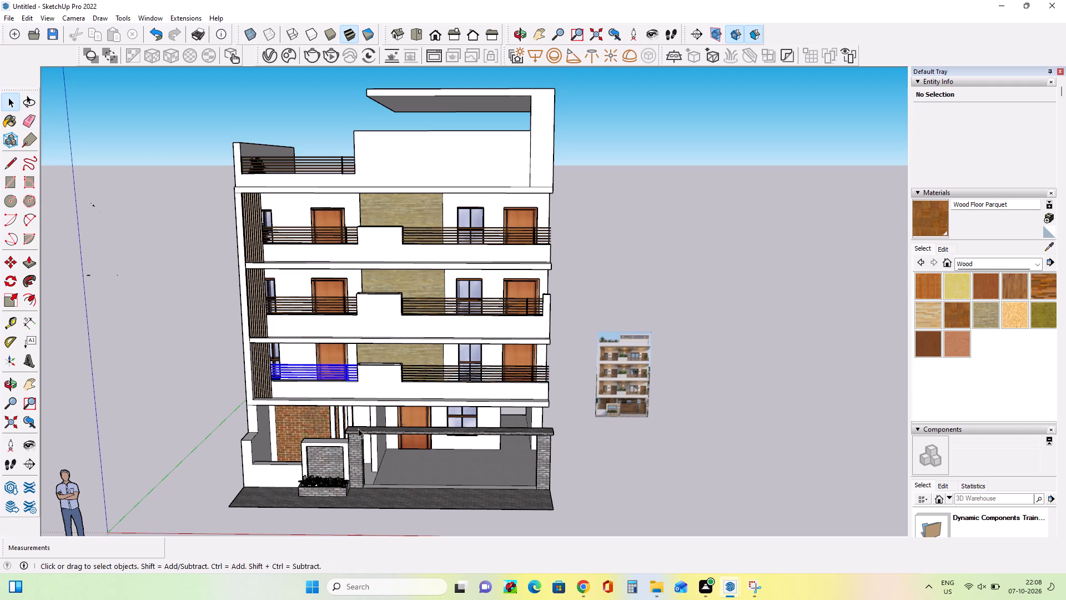
pyautogui.click(309, 165)
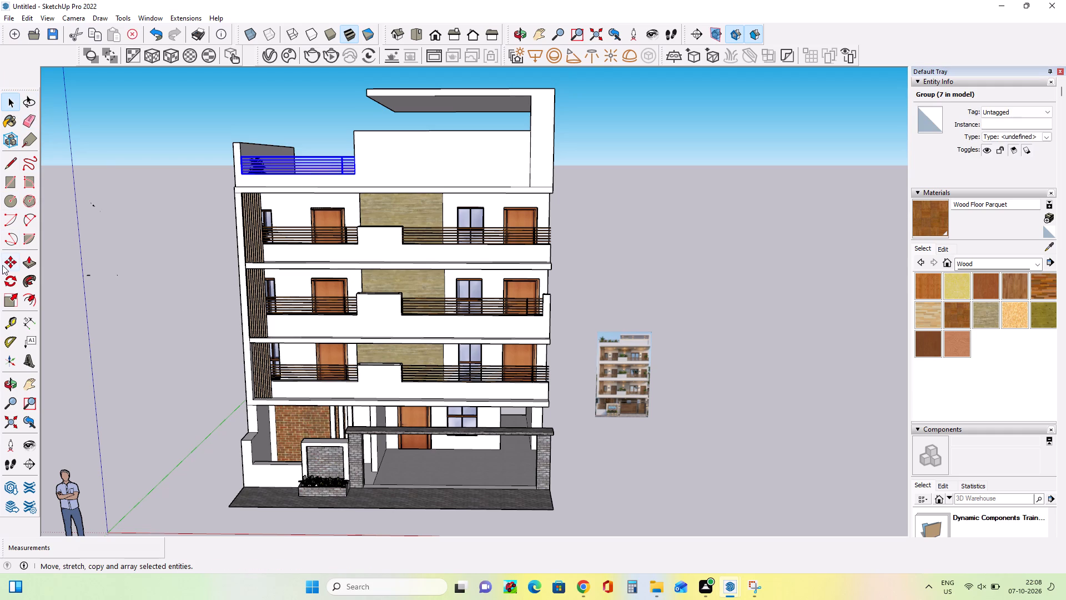
pyautogui.click(11, 265)
pyautogui.click(353, 174)
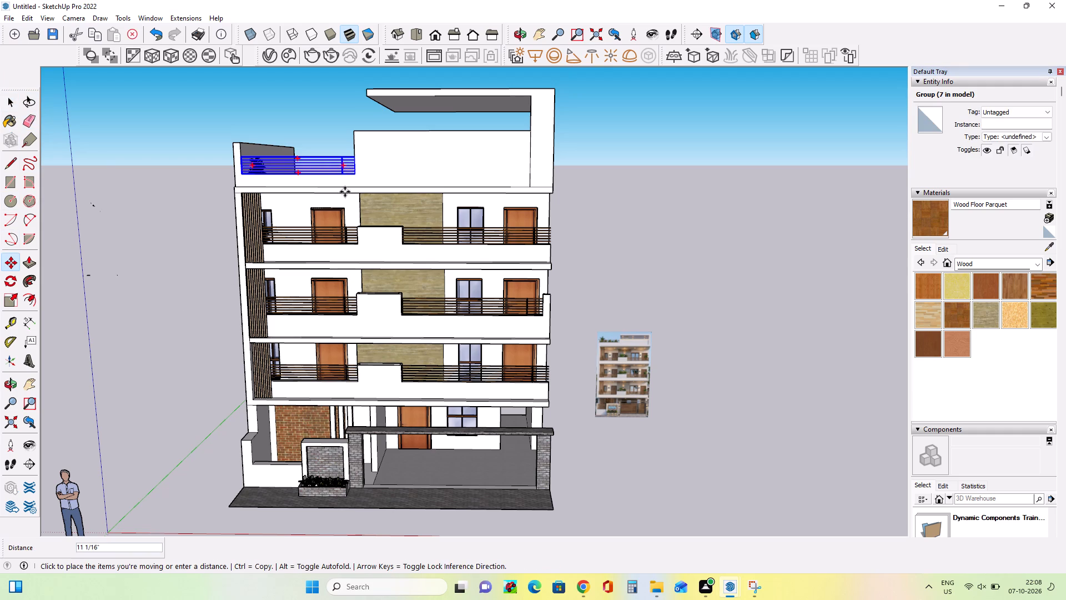
pyautogui.moveTo(275, 465); pyautogui.dragTo(418, 440, button='middle')
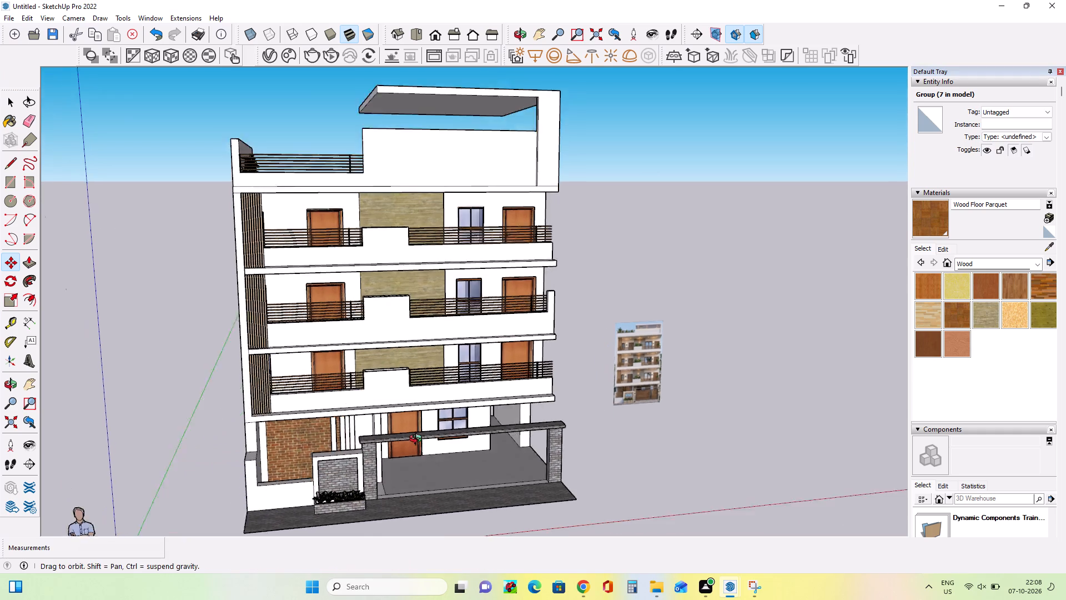
pyautogui.moveTo(418, 440); pyautogui.dragTo(486, 418, button='middle')
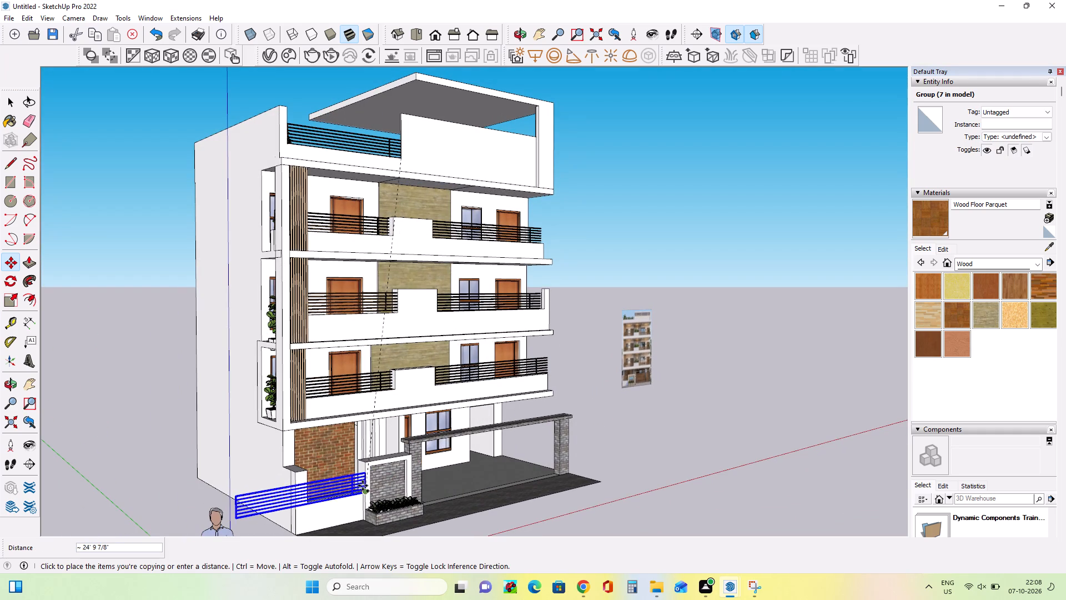
pyautogui.click(361, 486)
# Move the copied boundary wall railing about 4 1/8" so its end meets the brick-faced sign wall.
pyautogui.scroll(9, 369, 502)
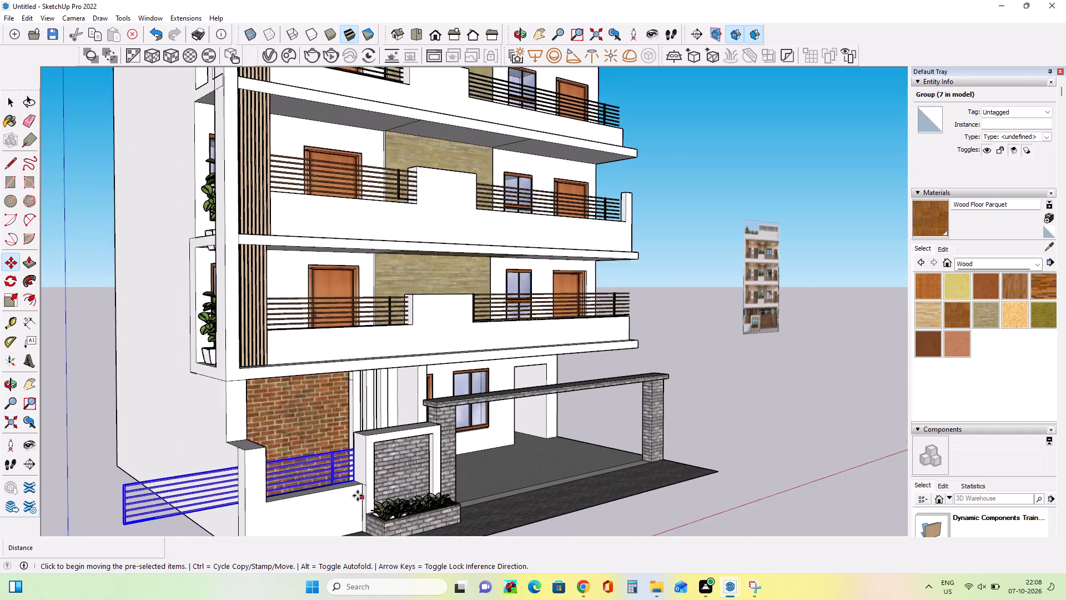
pyautogui.scroll(7, 358, 496)
pyautogui.click(353, 476)
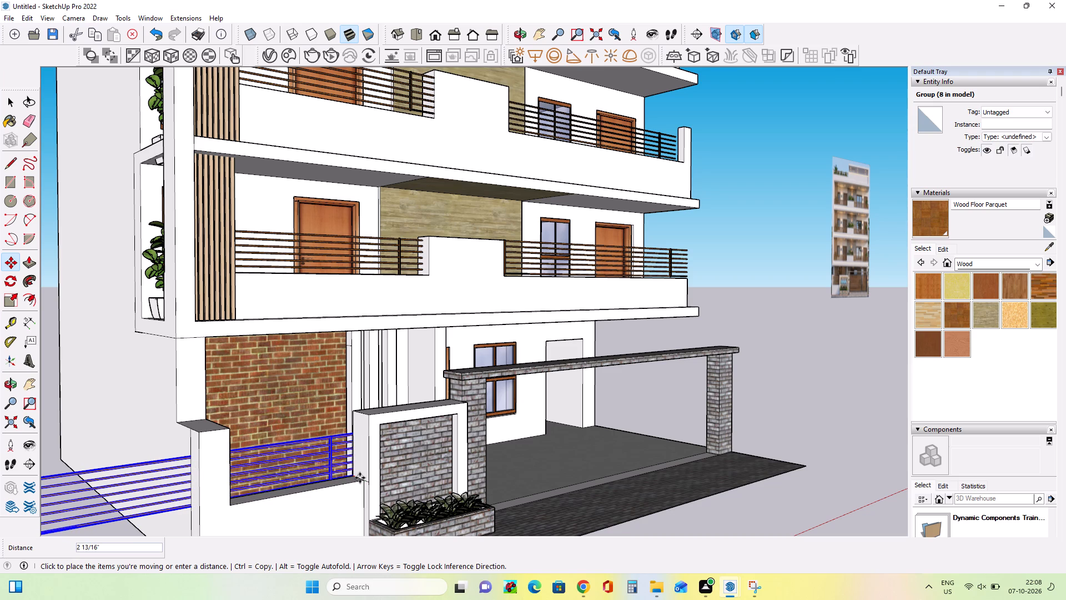
pyautogui.scroll(14, 360, 479)
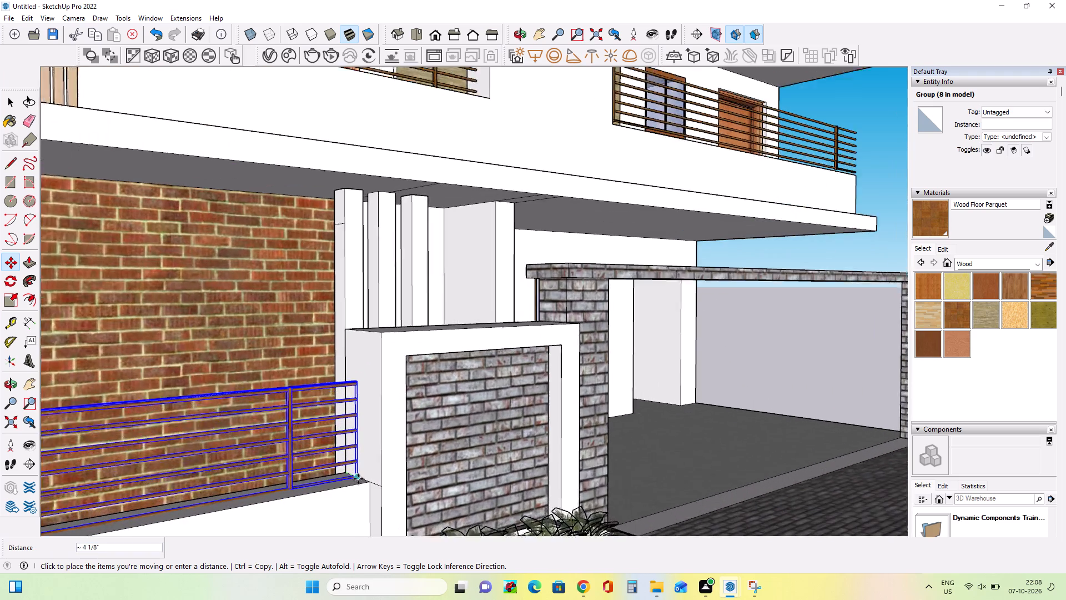
pyautogui.click(359, 479)
# Scale the boundary wall railing along the red axis from its overhanging end, shortening it to end within the corner pillar.
pyautogui.scroll(-14, 418, 477)
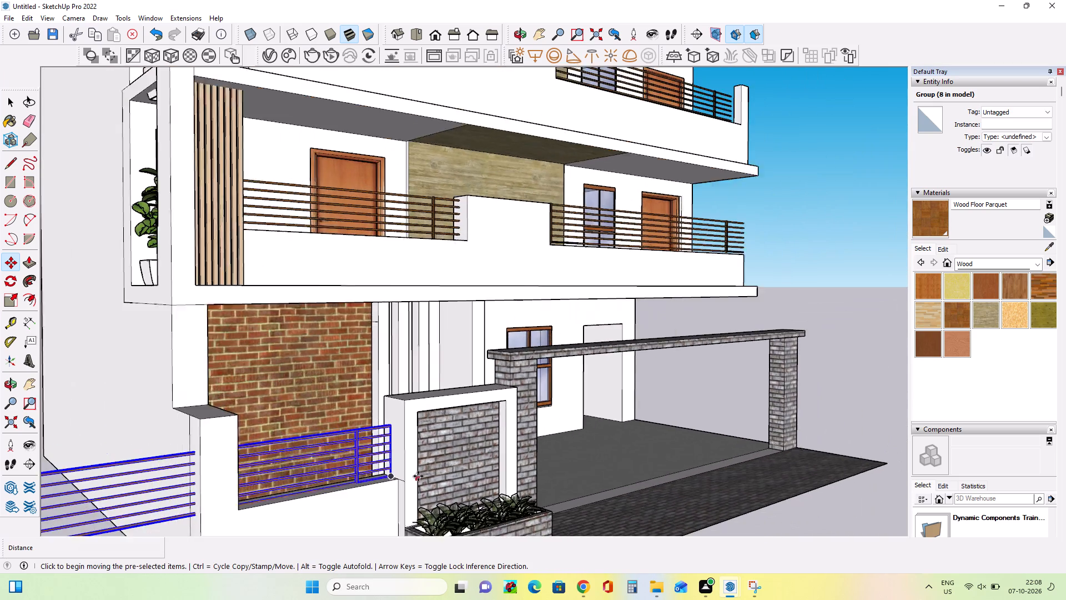
pyautogui.scroll(-10, 418, 476)
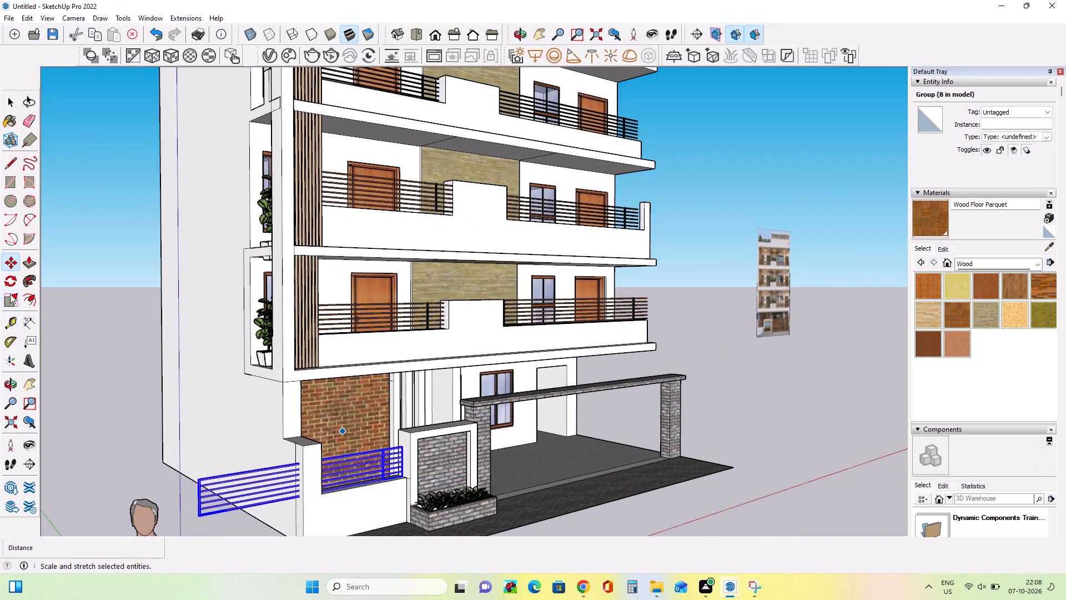
pyautogui.click(7, 294)
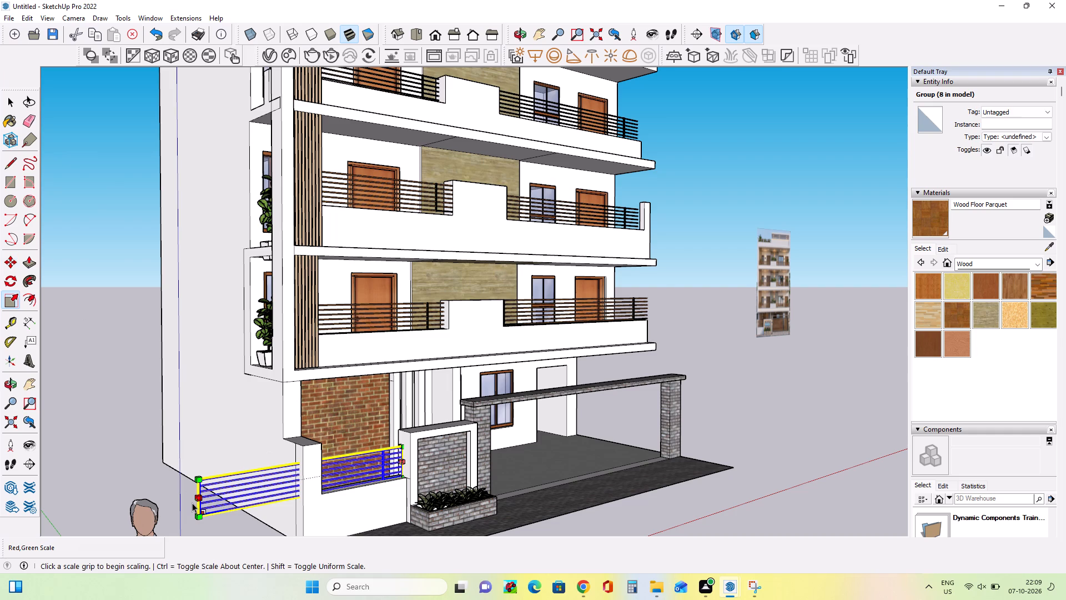
pyautogui.scroll(20, 192, 503)
pyautogui.scroll(5, 192, 503)
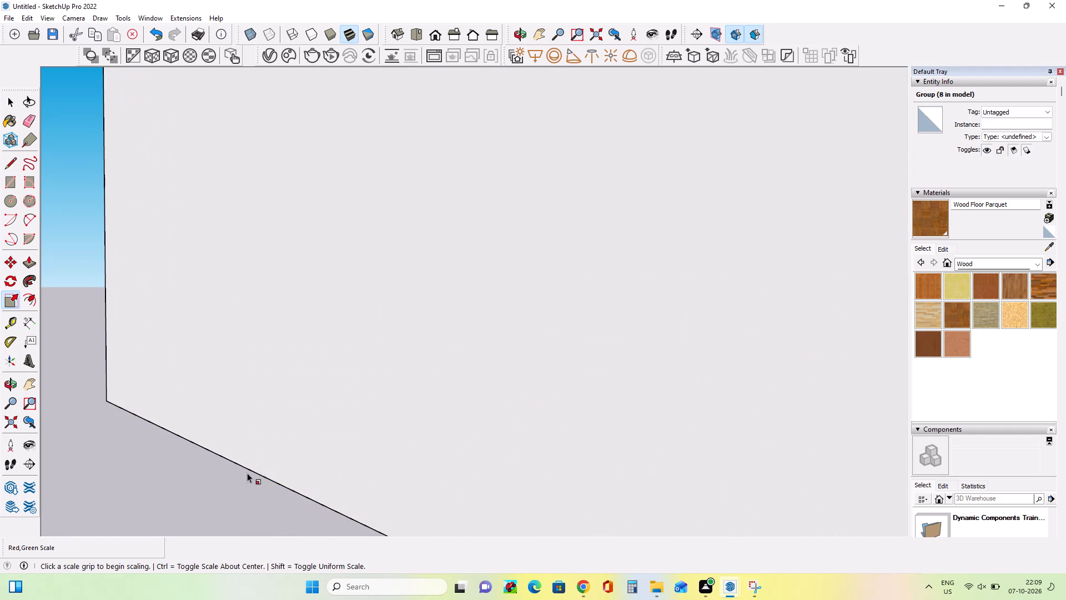
pyautogui.scroll(-4, 247, 469)
pyautogui.scroll(6, 280, 471)
pyautogui.scroll(-2, 284, 470)
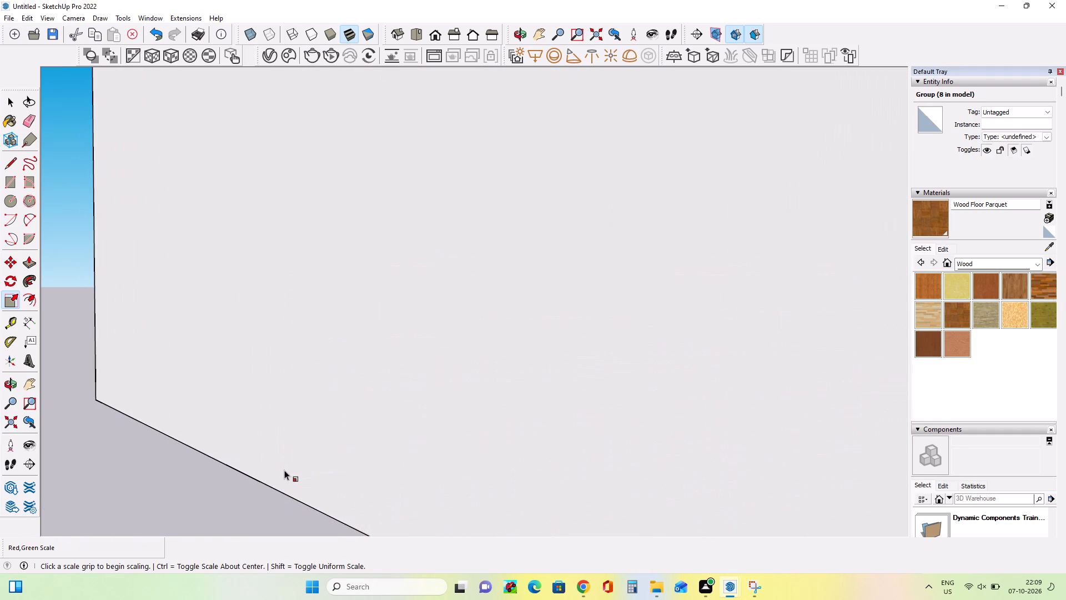
pyautogui.scroll(-5, 284, 470)
pyautogui.scroll(3, 293, 472)
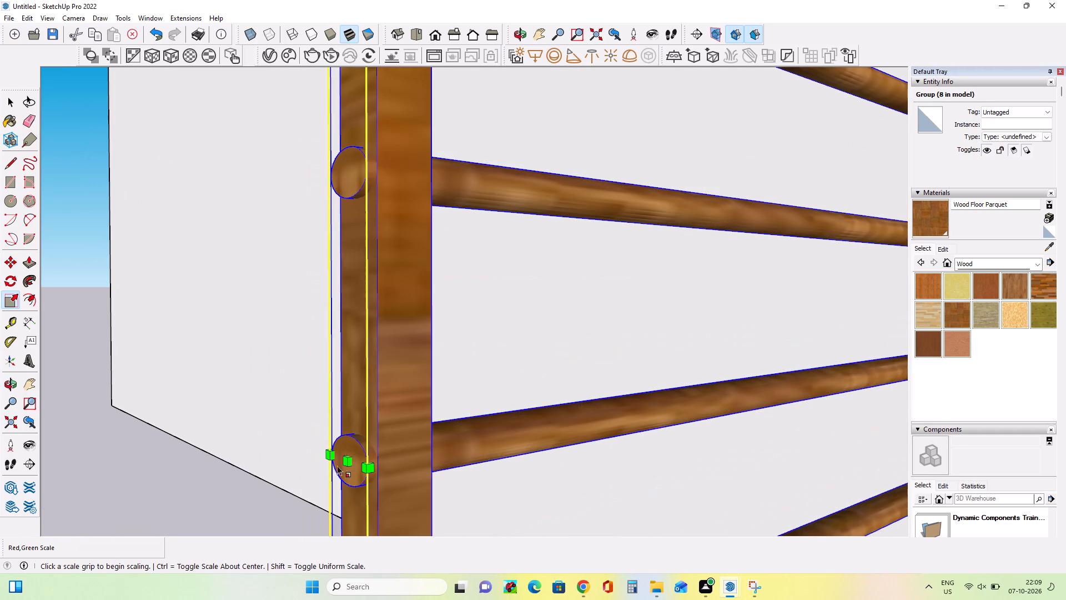
pyautogui.click(345, 462)
pyautogui.scroll(-9, 345, 461)
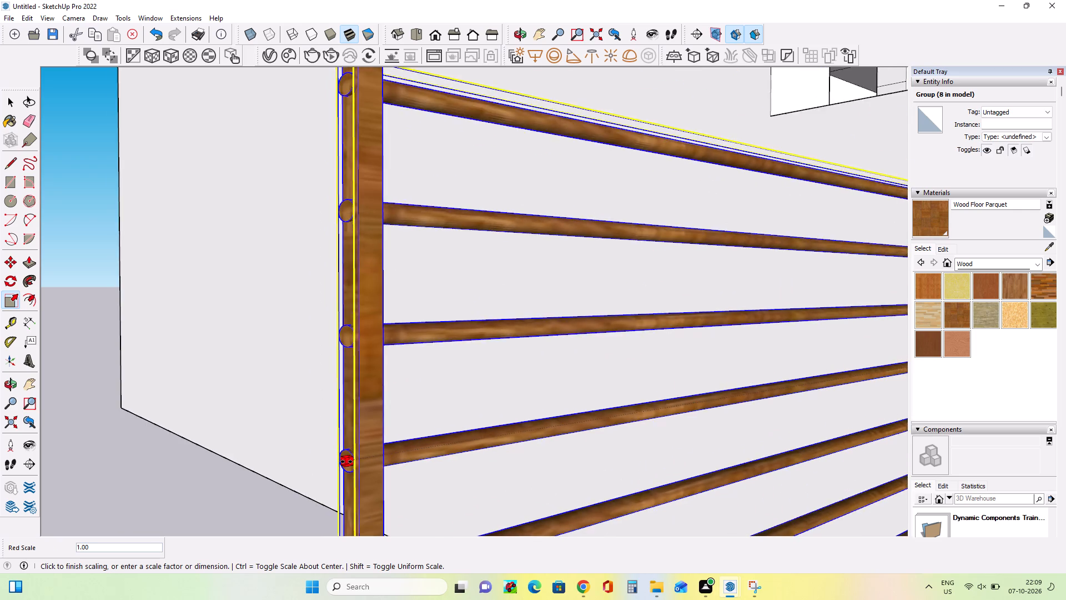
pyautogui.scroll(-17, 346, 462)
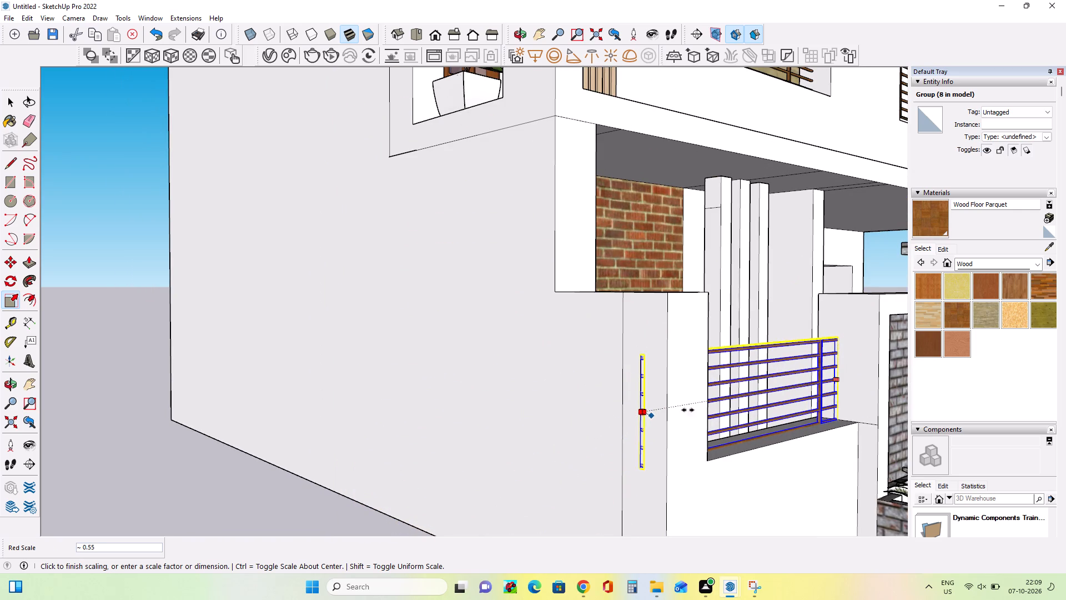
pyautogui.click(709, 403)
# Erase the leftover vertical edge on the building's side wall beside the boundary wall pillar.
pyautogui.moveTo(671, 454); pyautogui.dragTo(596, 454, button='middle')
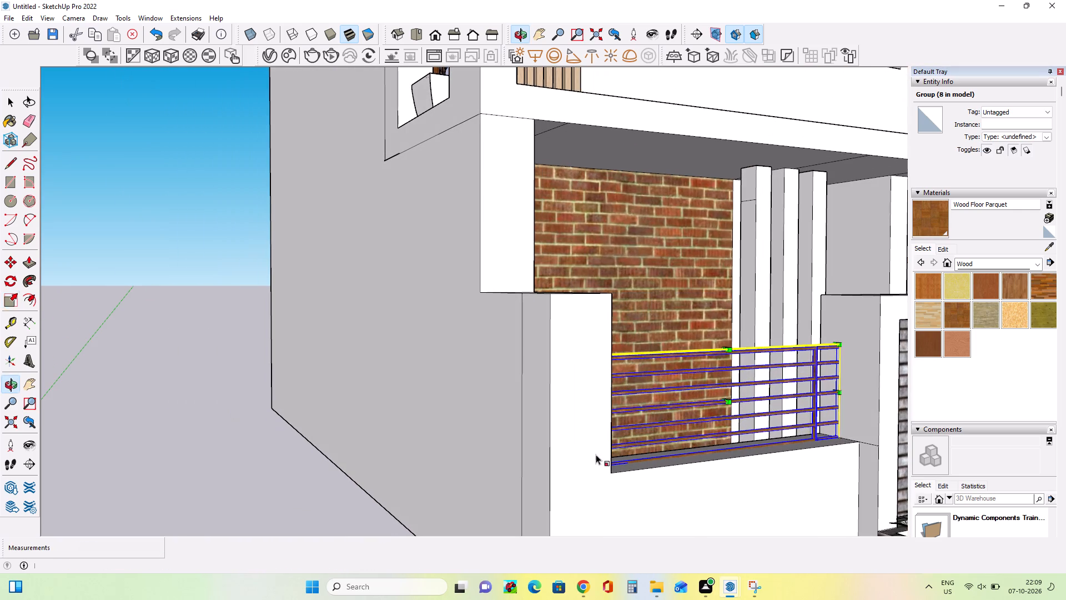
pyautogui.click(30, 122)
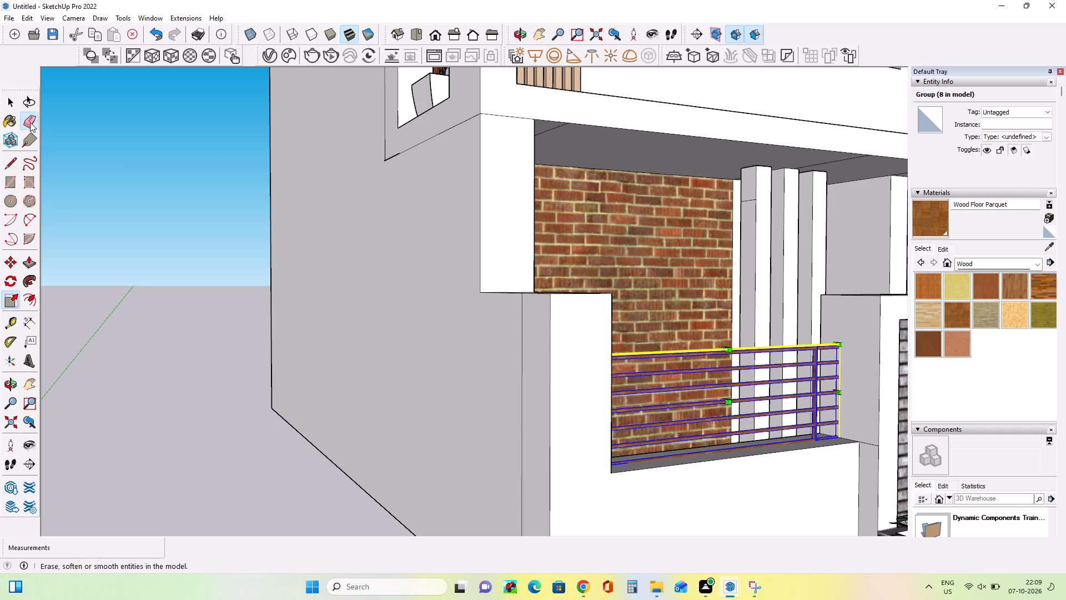
pyautogui.click(521, 383)
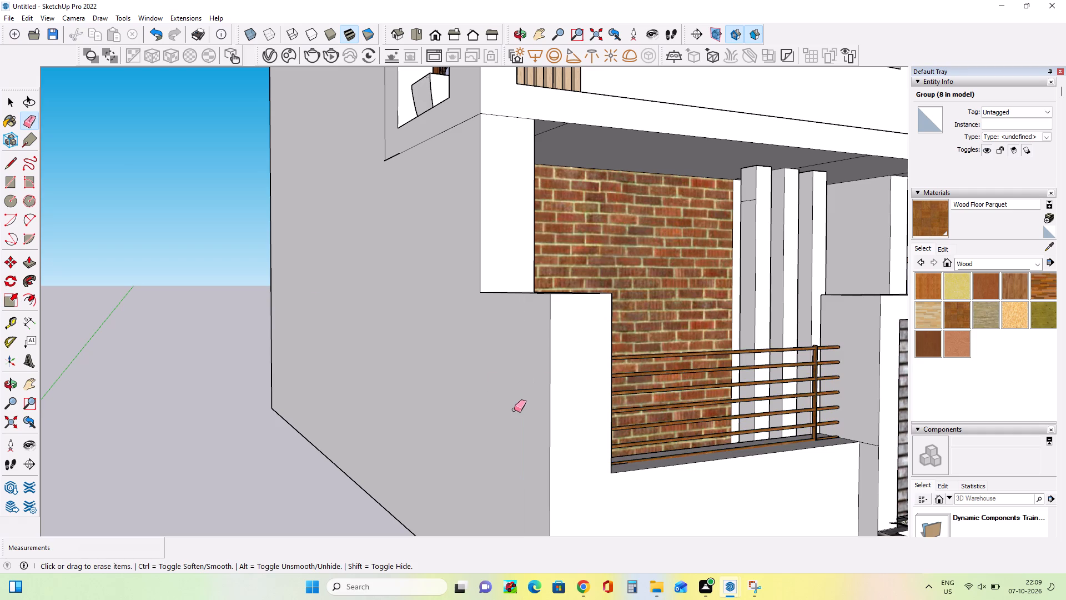
# Examine the whole front facade and compare its boundary wall and entrance area with the reference image.
pyautogui.scroll(-13, 464, 450)
pyautogui.scroll(-8, 457, 466)
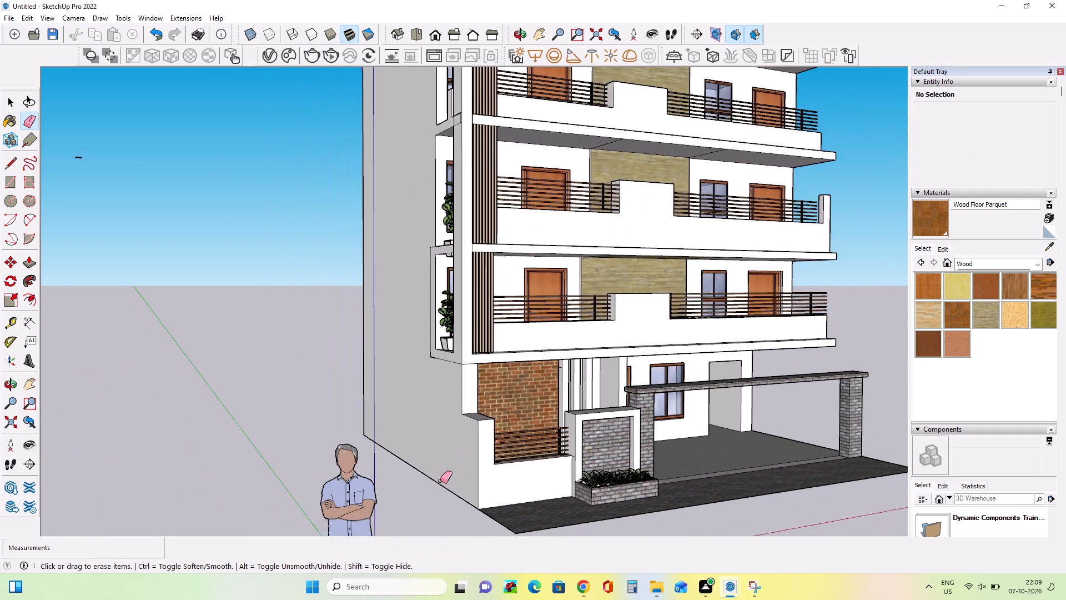
pyautogui.scroll(-11, 440, 481)
pyautogui.moveTo(494, 441); pyautogui.dragTo(381, 443, button='middle')
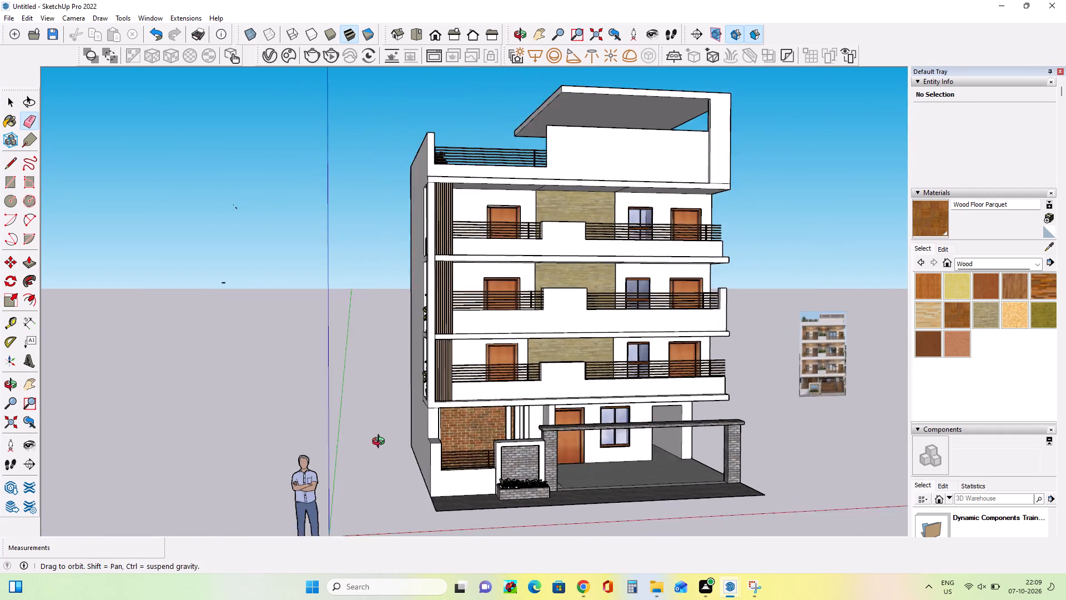
pyautogui.moveTo(381, 443); pyautogui.dragTo(334, 446, button='middle')
pyautogui.scroll(3, 794, 387)
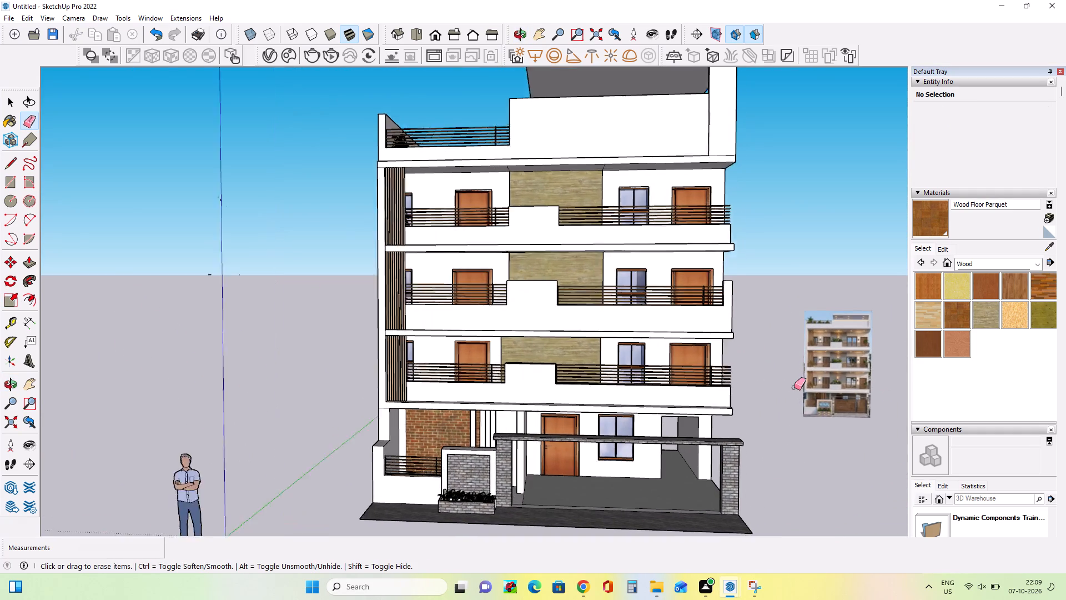
pyautogui.scroll(10, 823, 410)
pyautogui.scroll(-1, 828, 411)
pyautogui.scroll(12, 828, 411)
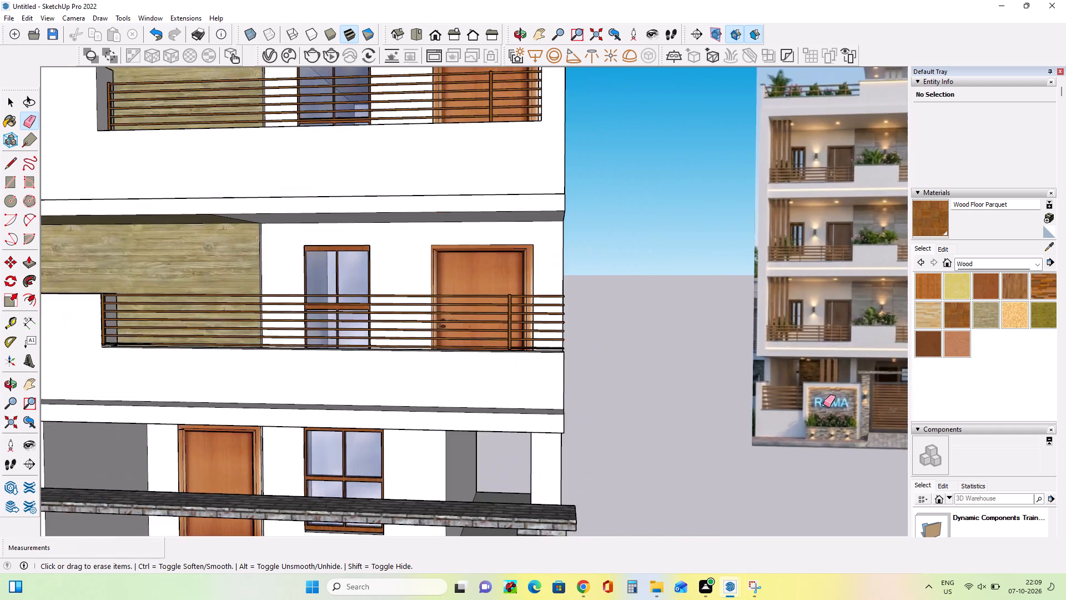
pyautogui.scroll(13, 823, 404)
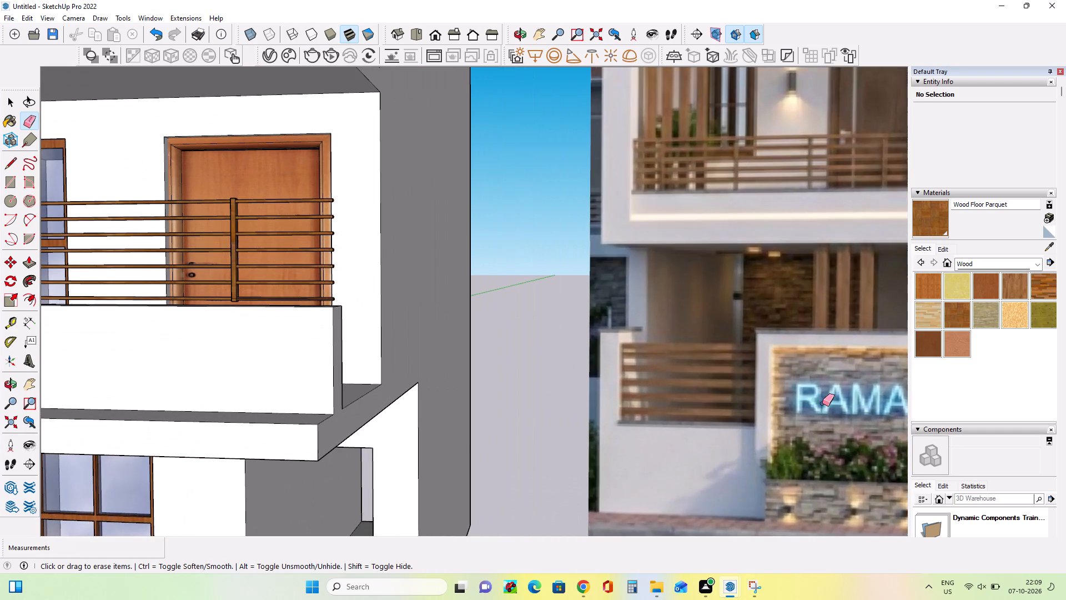
pyautogui.scroll(-19, 822, 403)
pyautogui.scroll(-4, 812, 402)
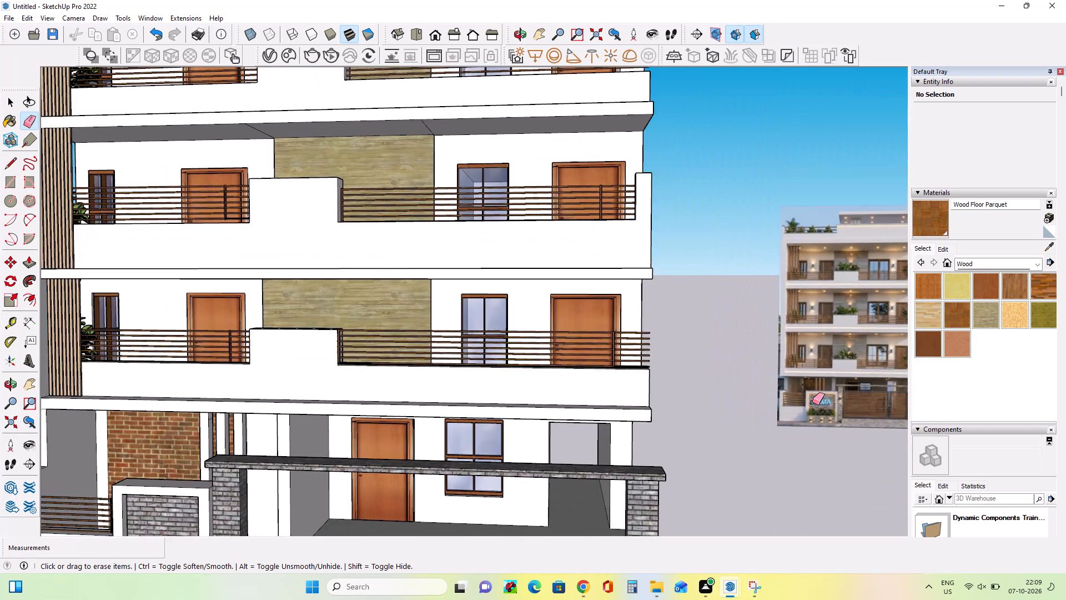
pyautogui.scroll(-20, 812, 402)
pyautogui.scroll(-1, 812, 402)
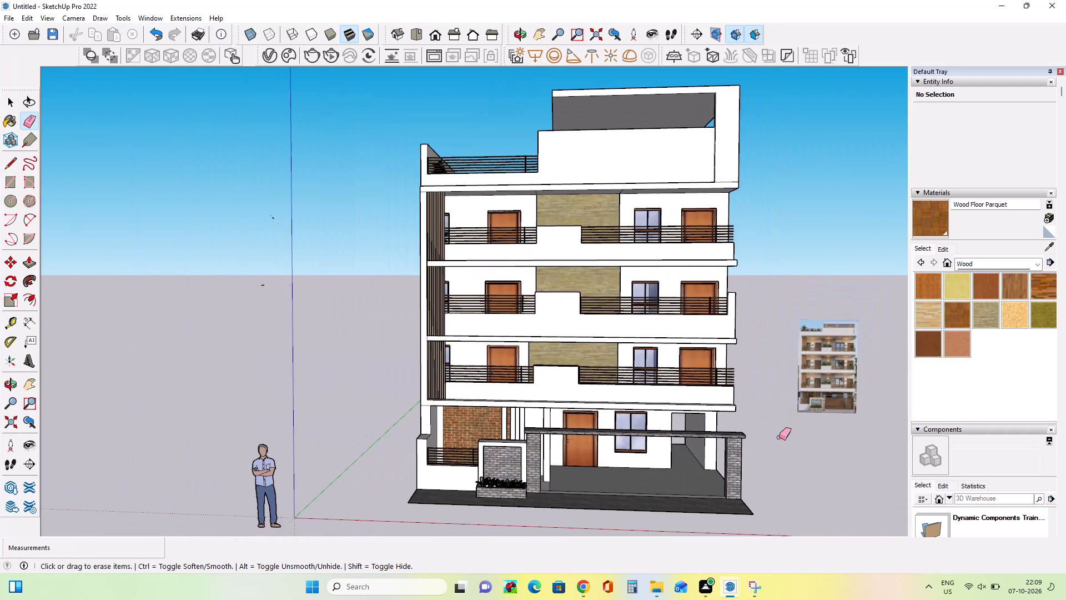
pyautogui.scroll(-5, 779, 437)
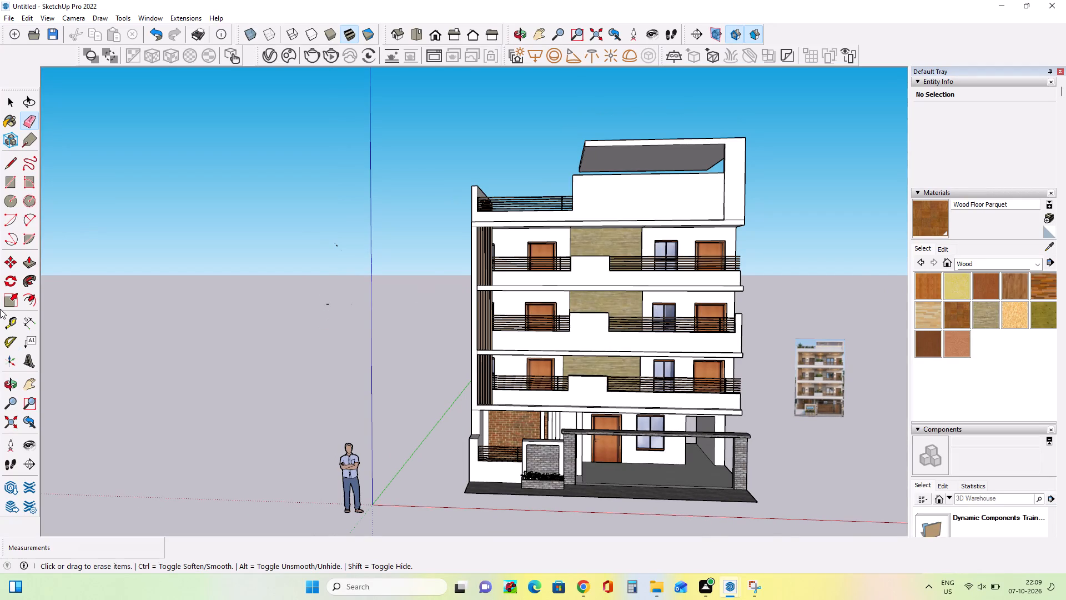
pyautogui.click(32, 383)
pyautogui.moveTo(227, 344); pyautogui.dragTo(224, 339)
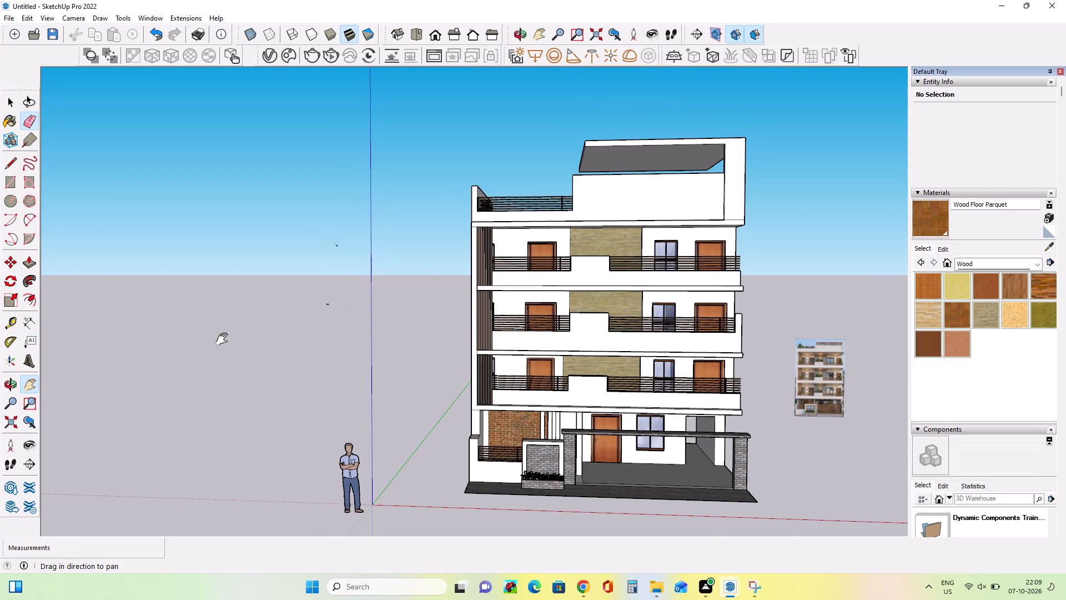
pyautogui.moveTo(224, 339); pyautogui.dragTo(165, 306)
pyautogui.moveTo(454, 313); pyautogui.dragTo(451, 346)
pyautogui.moveTo(578, 446); pyautogui.dragTo(602, 501, button='middle')
pyautogui.moveTo(602, 501); pyautogui.dragTo(600, 483, button='middle')
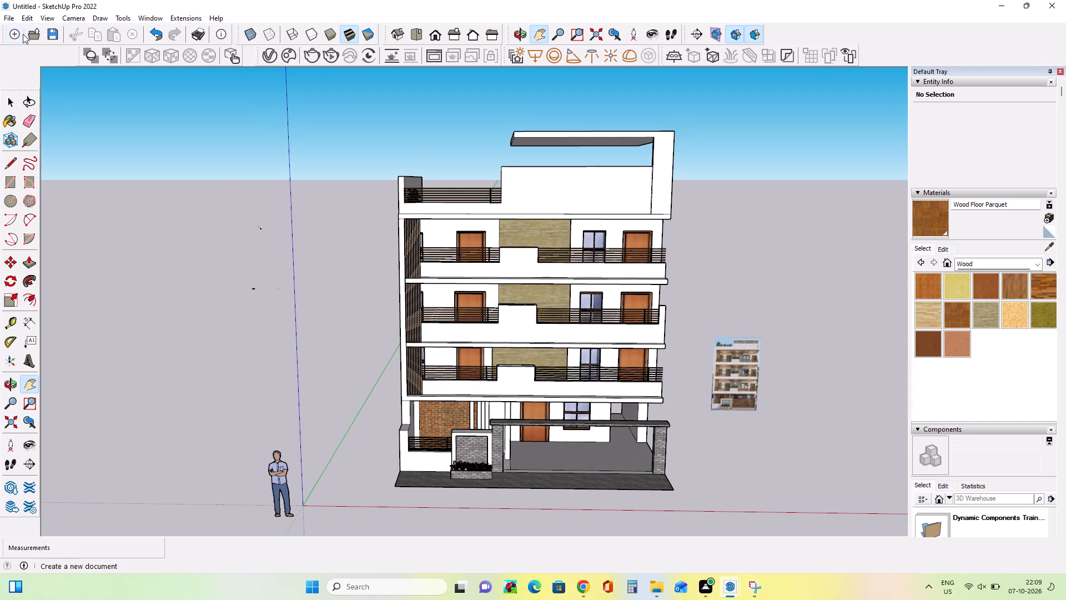
# Open the file commands for the facade model.
pyautogui.click(9, 20)
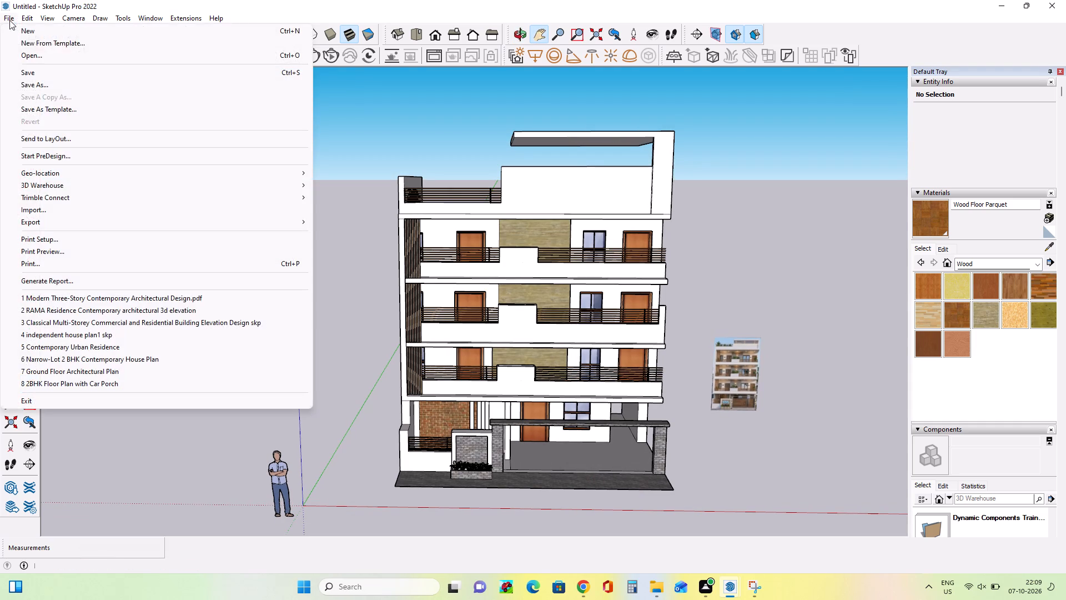
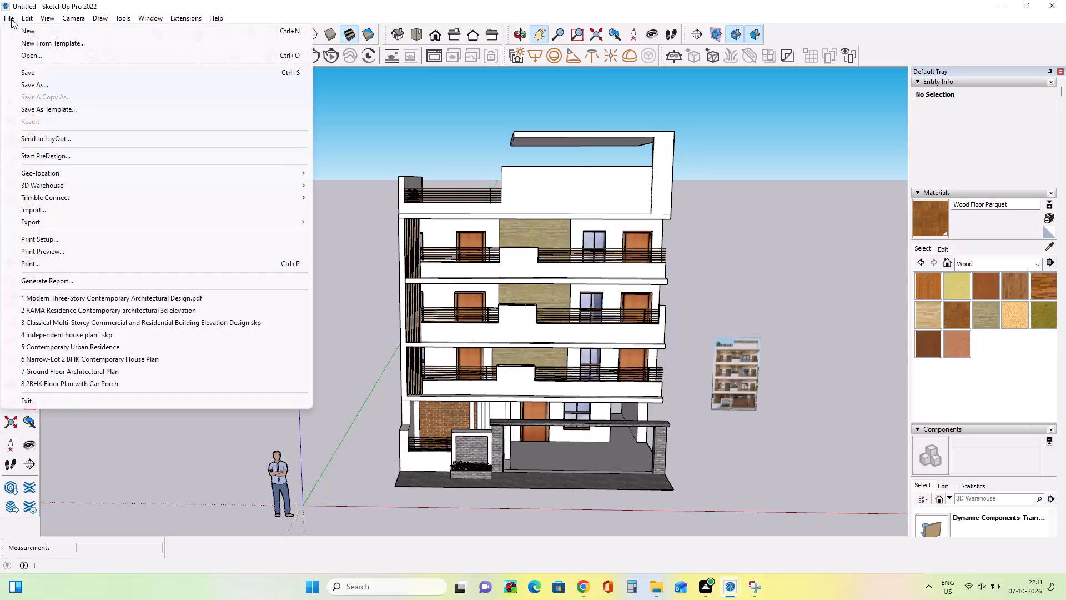
# Import the SketchUp model named Component from Downloads and place the gate set on the ground beside the building.
pyautogui.click(75, 211)
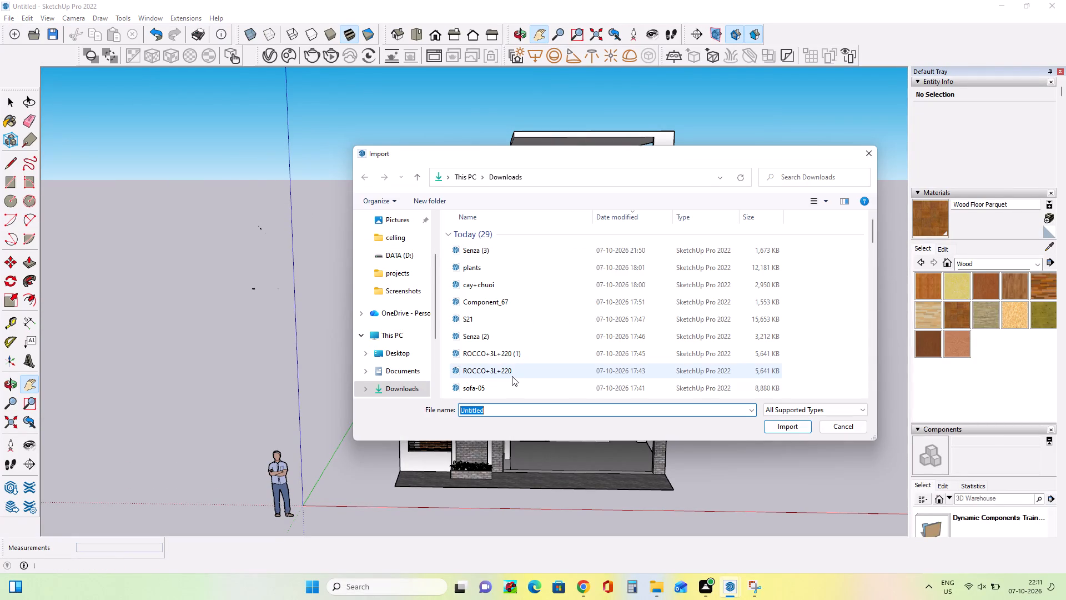
pyautogui.scroll(-3, 509, 310)
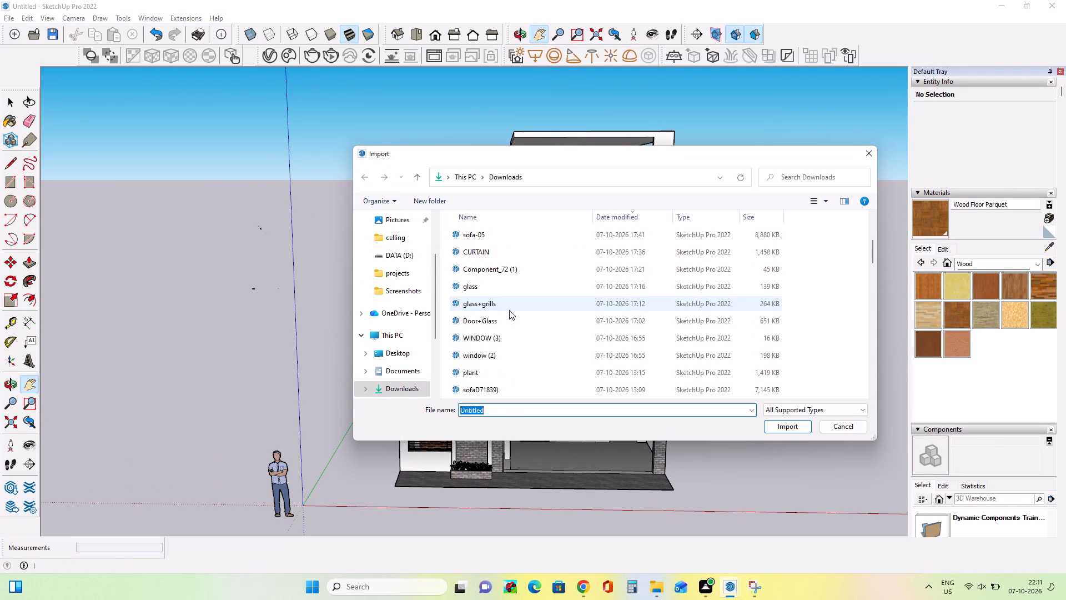
pyautogui.scroll(-5, 509, 310)
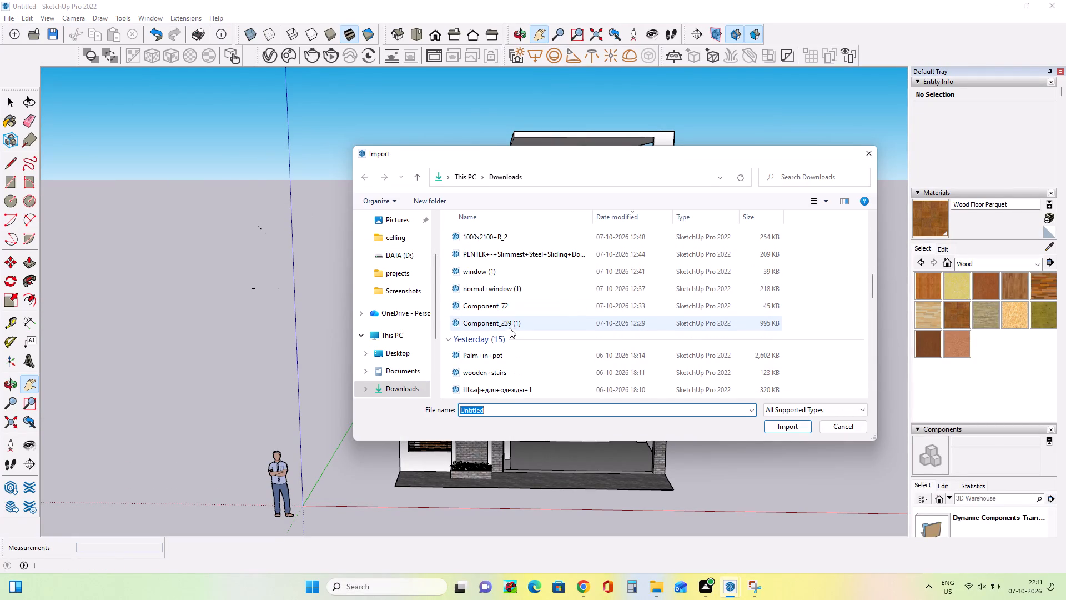
pyautogui.scroll(2, 510, 318)
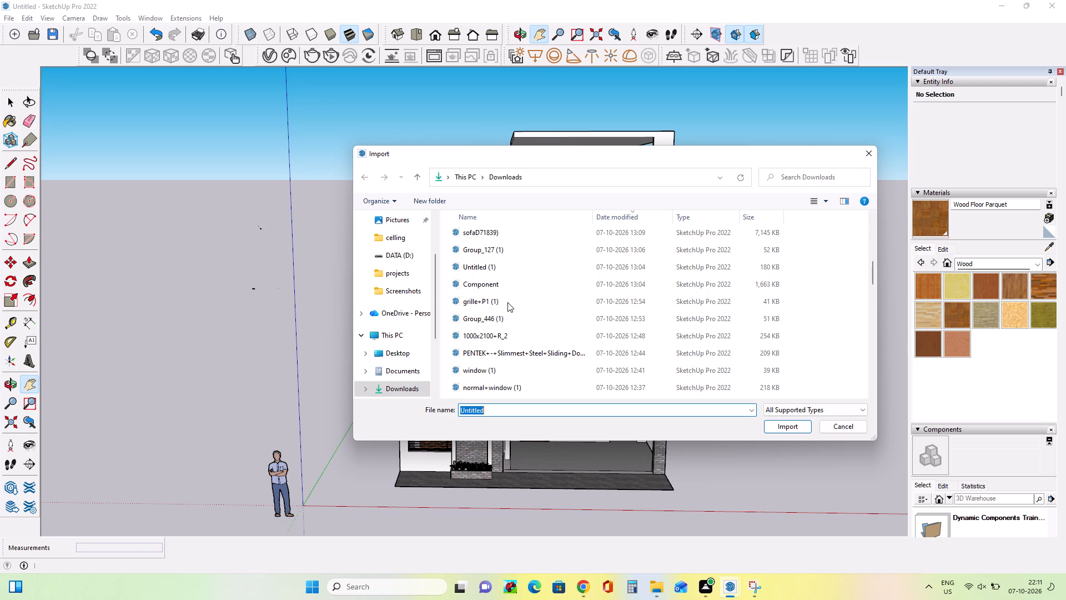
pyautogui.click(509, 285)
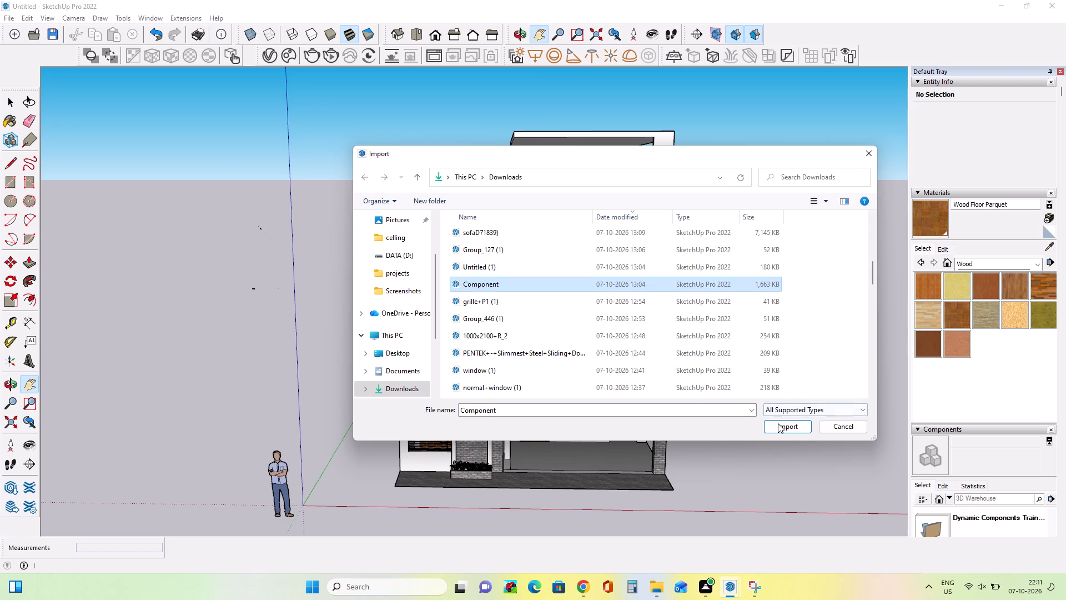
pyautogui.click(784, 429)
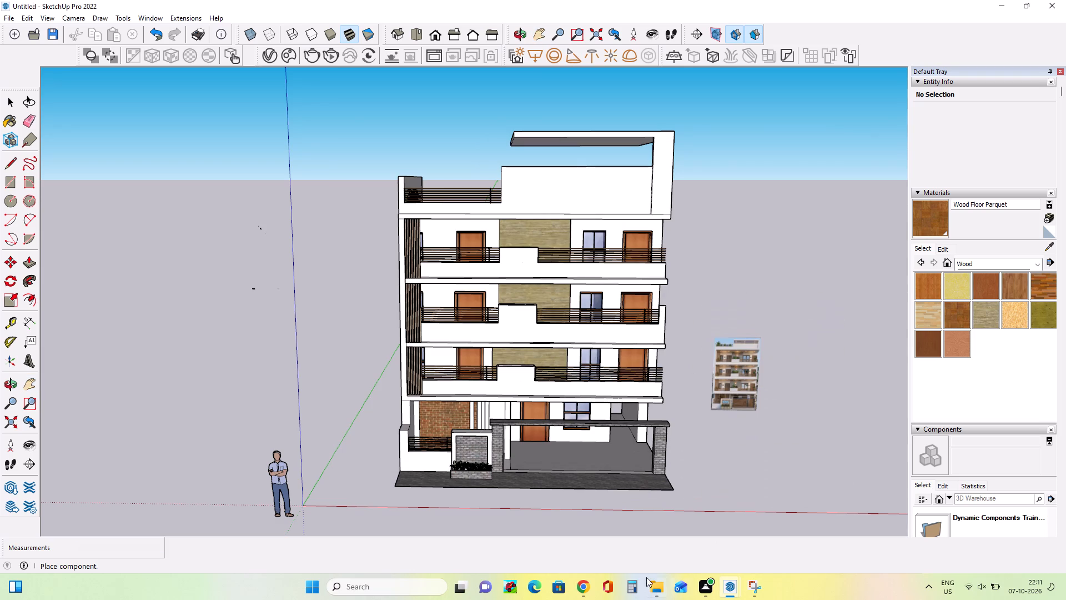
pyautogui.click(712, 493)
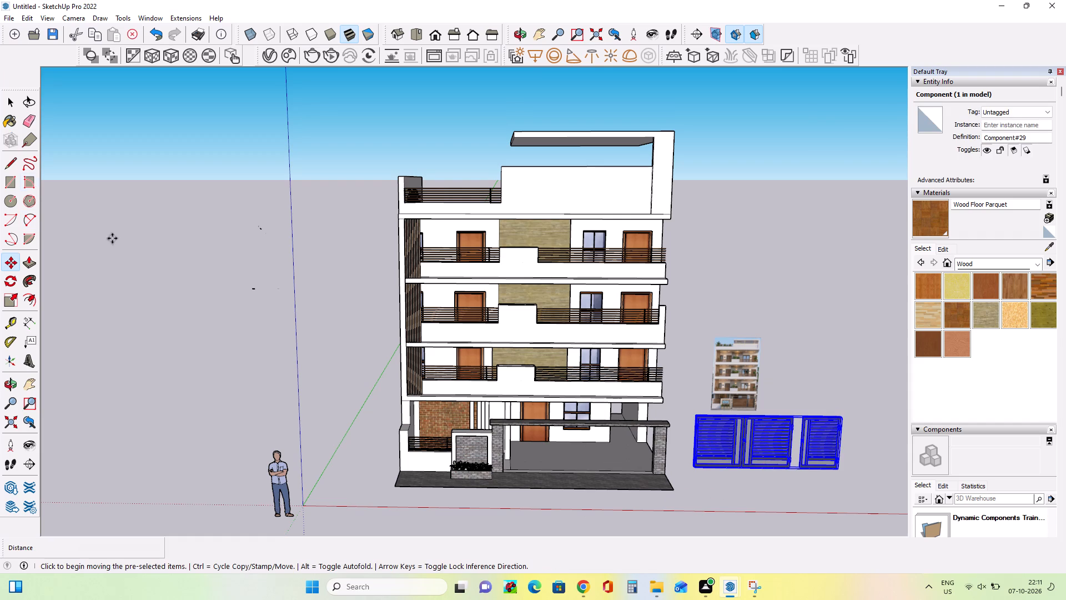
# Explode the imported gate component, and explode the resulting groups once more into their separate parts.
pyautogui.rightClick(730, 449)
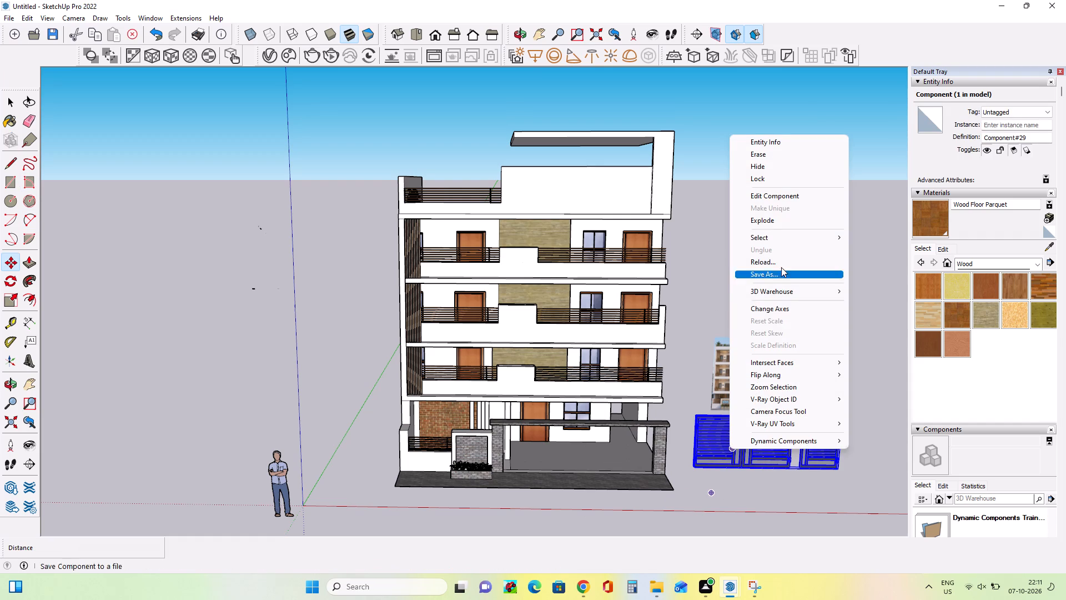
pyautogui.click(766, 222)
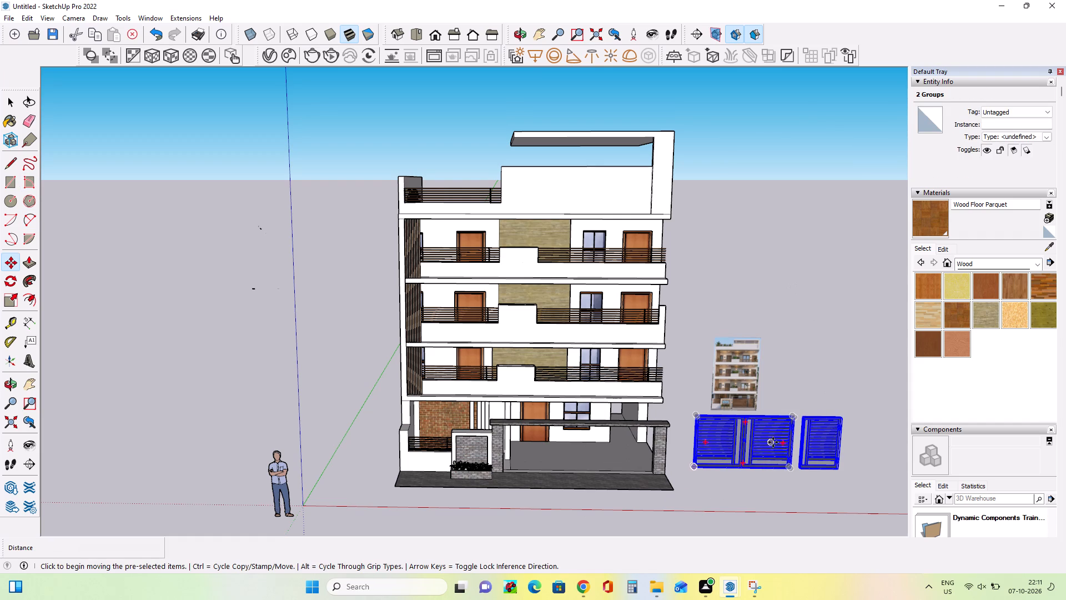
pyautogui.rightClick(751, 439)
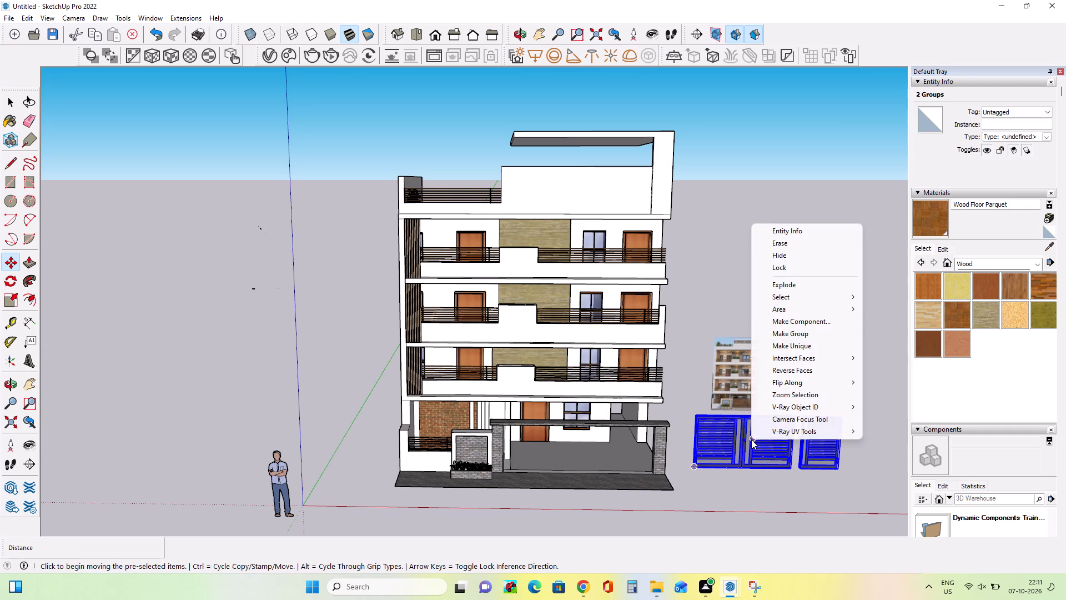
pyautogui.click(787, 289)
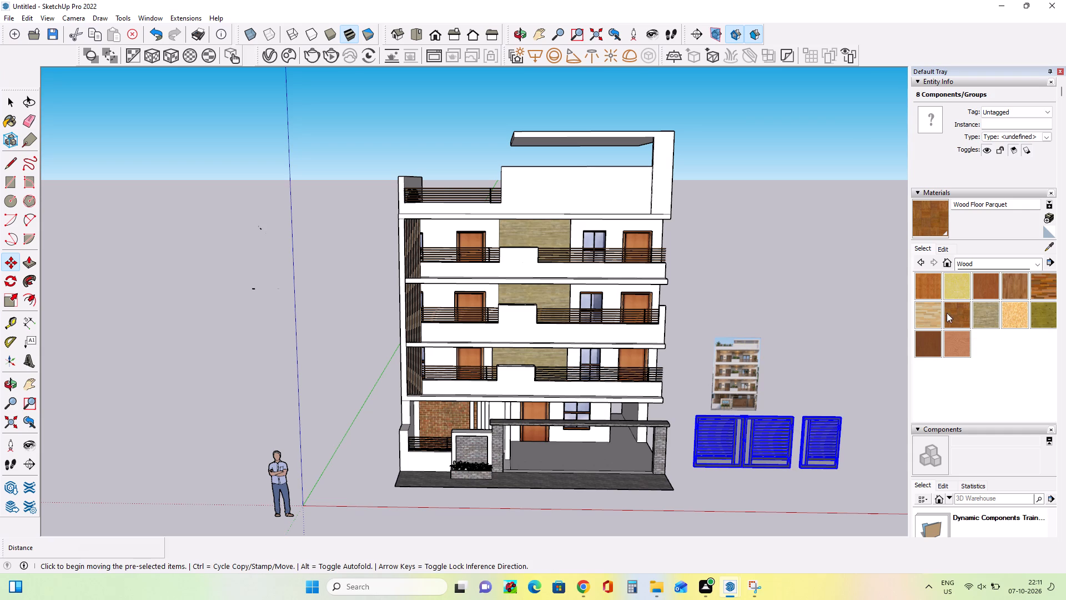
# Check the entrance gate in the reference image and paint the selected gate parts with Wood Floor Parquet.
pyautogui.scroll(2, 767, 403)
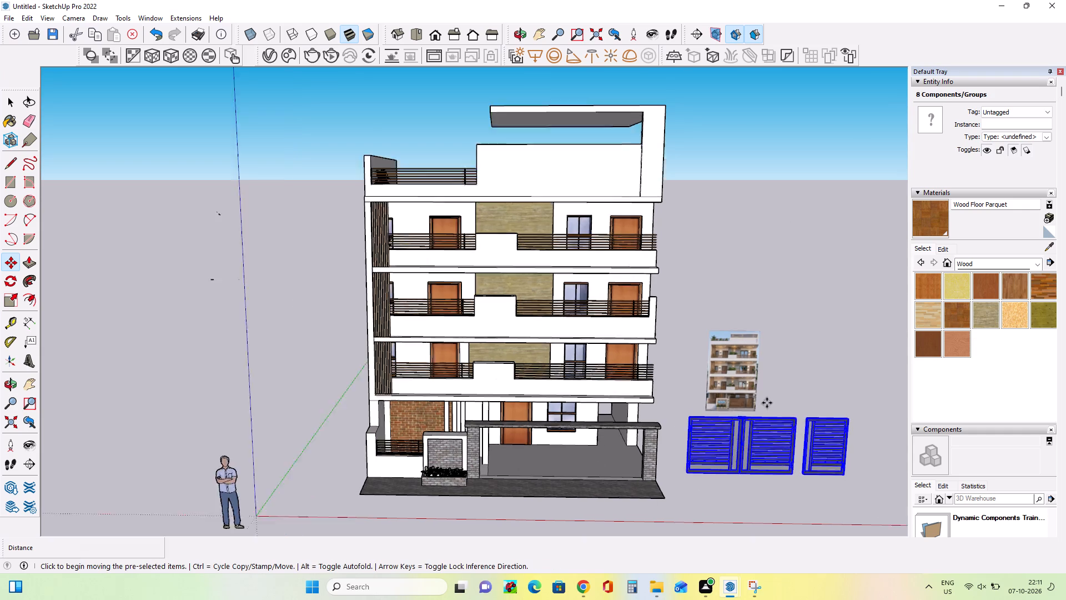
pyautogui.scroll(20, 767, 403)
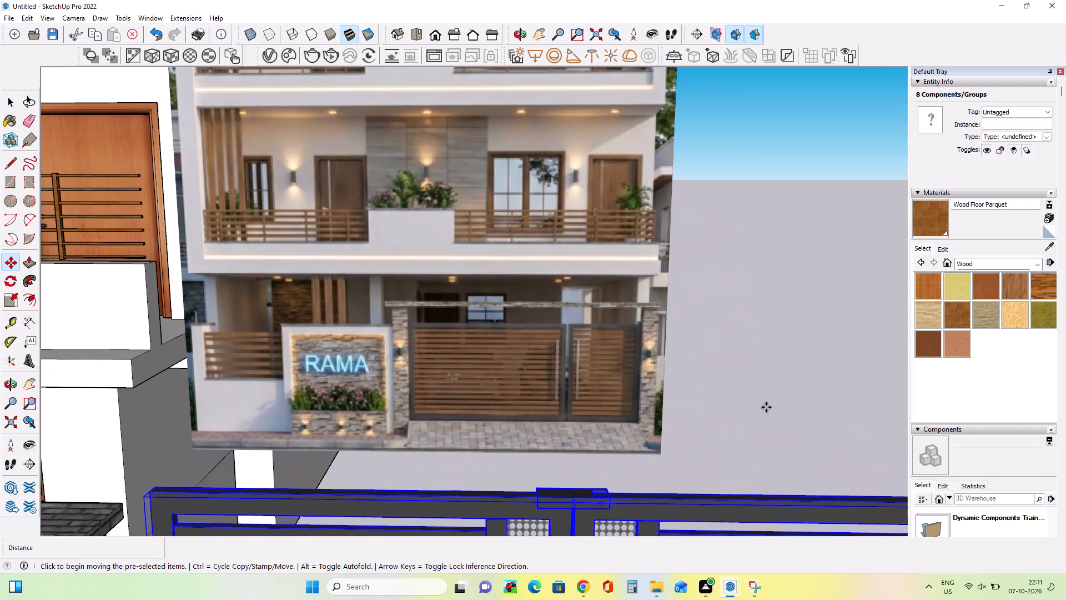
pyautogui.scroll(-11, 766, 407)
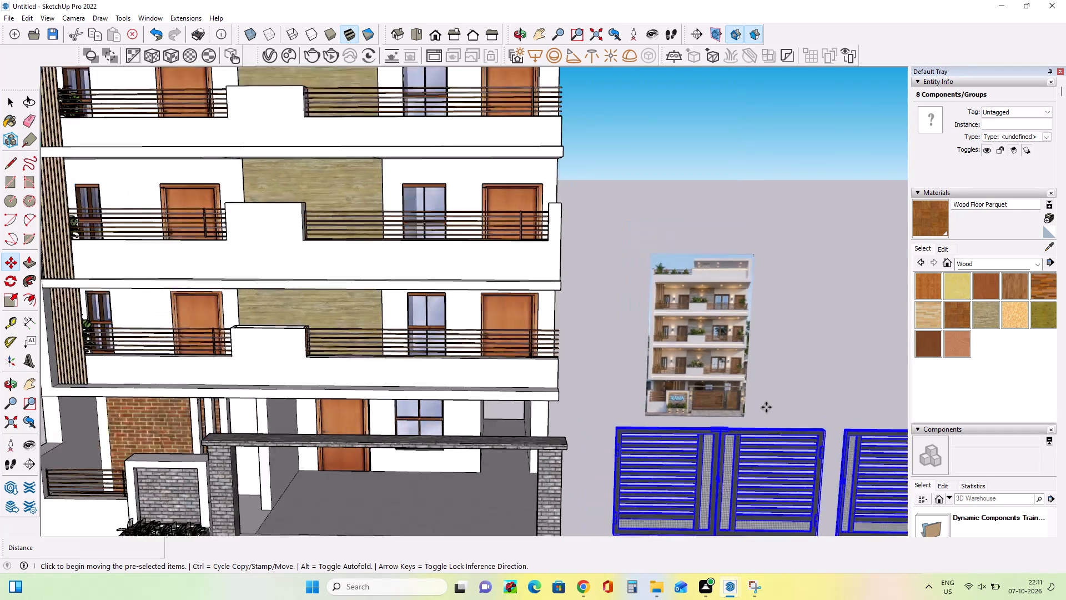
pyautogui.scroll(-9, 766, 407)
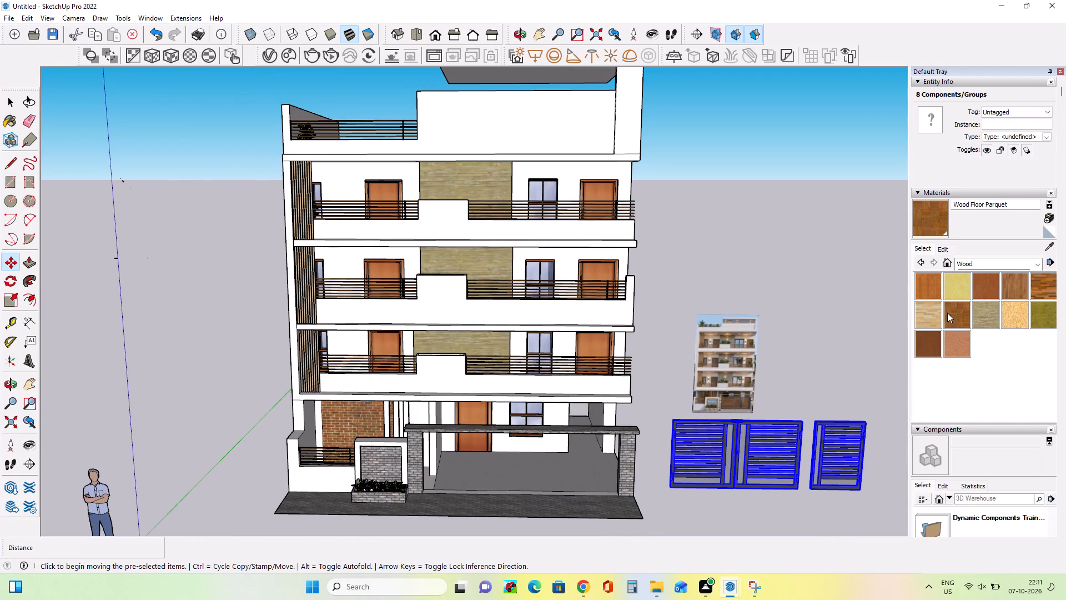
pyautogui.click(951, 316)
pyautogui.click(717, 463)
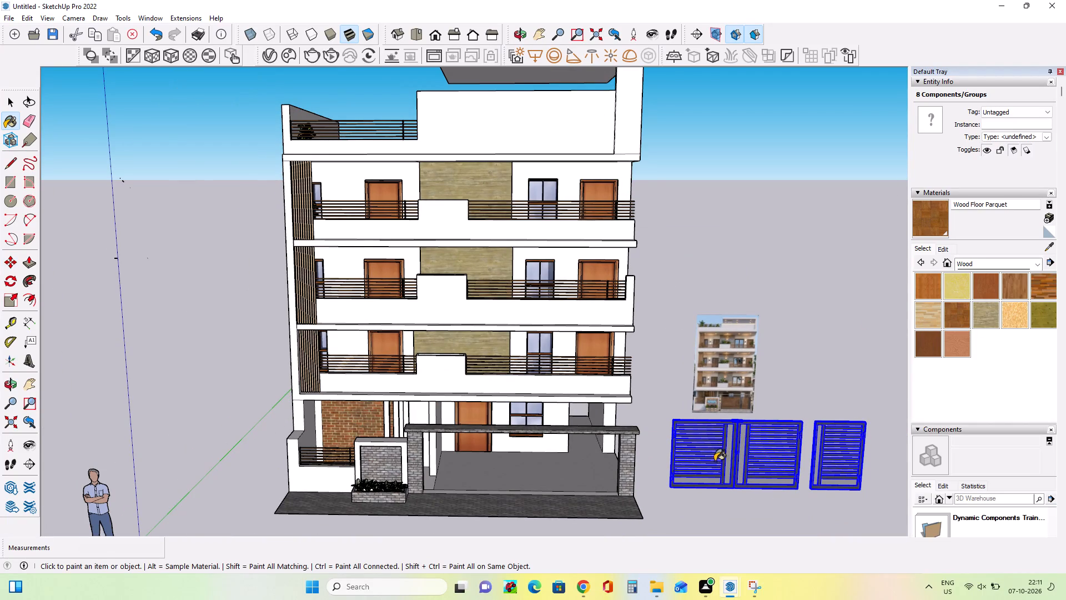
pyautogui.click(712, 461)
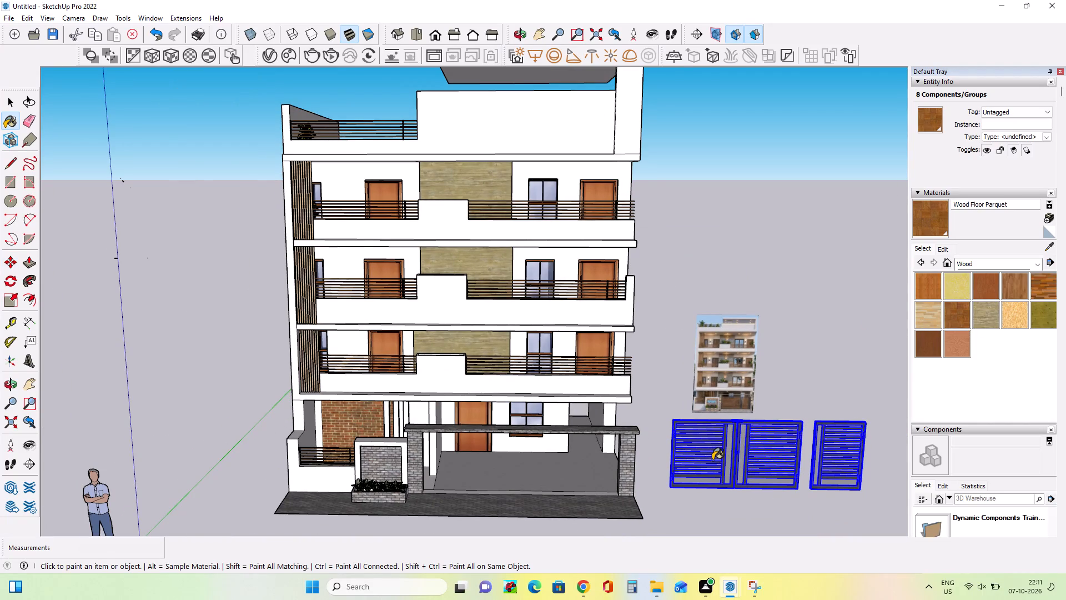
# Explode the selected gate parts one level further, paint the pieces with Wood Floor Parquet, and clear the selection.
pyautogui.scroll(11, 712, 460)
pyautogui.rightClick(676, 465)
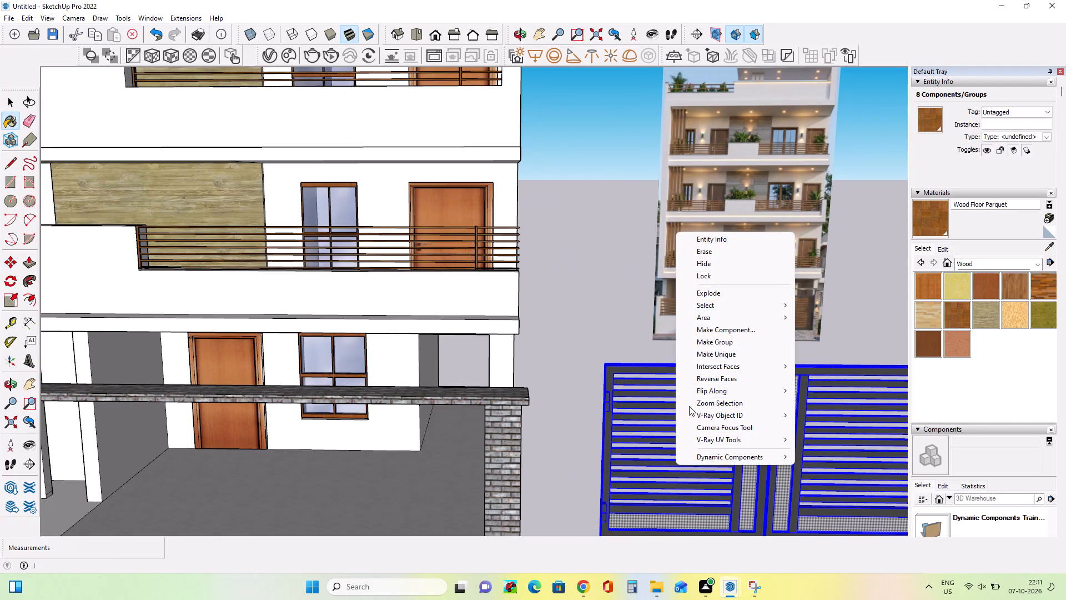
pyautogui.click(717, 293)
pyautogui.click(675, 429)
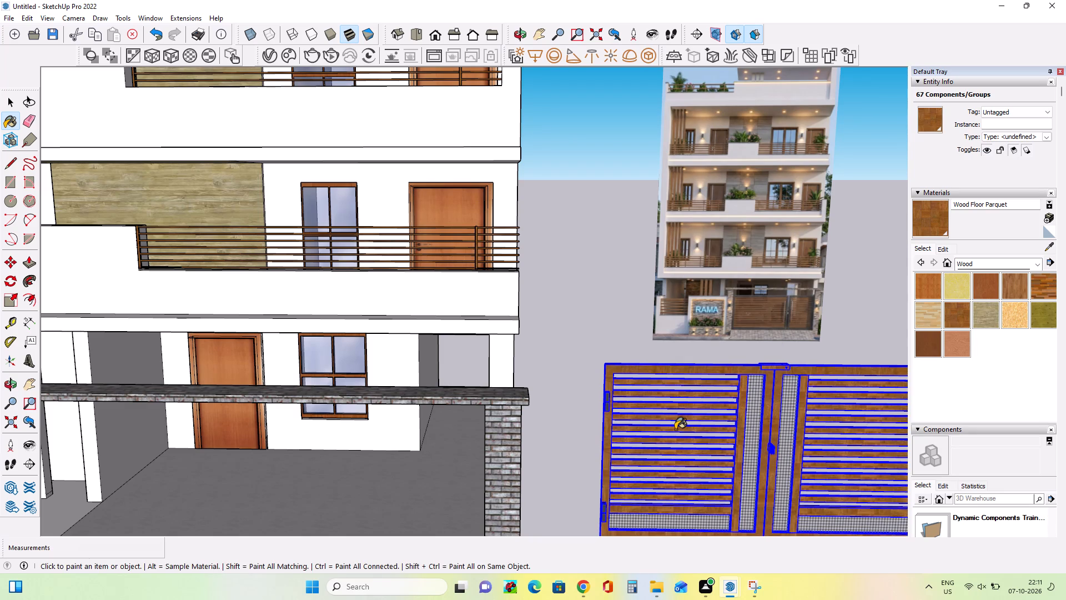
pyautogui.scroll(-2, 628, 382)
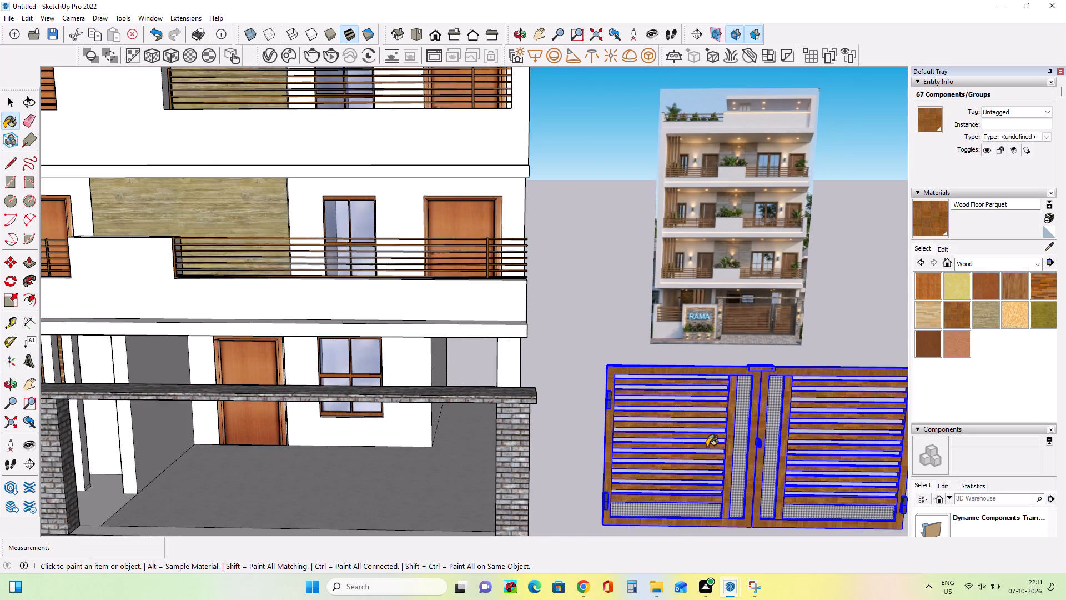
pyautogui.scroll(-3, 707, 447)
pyautogui.click(613, 307)
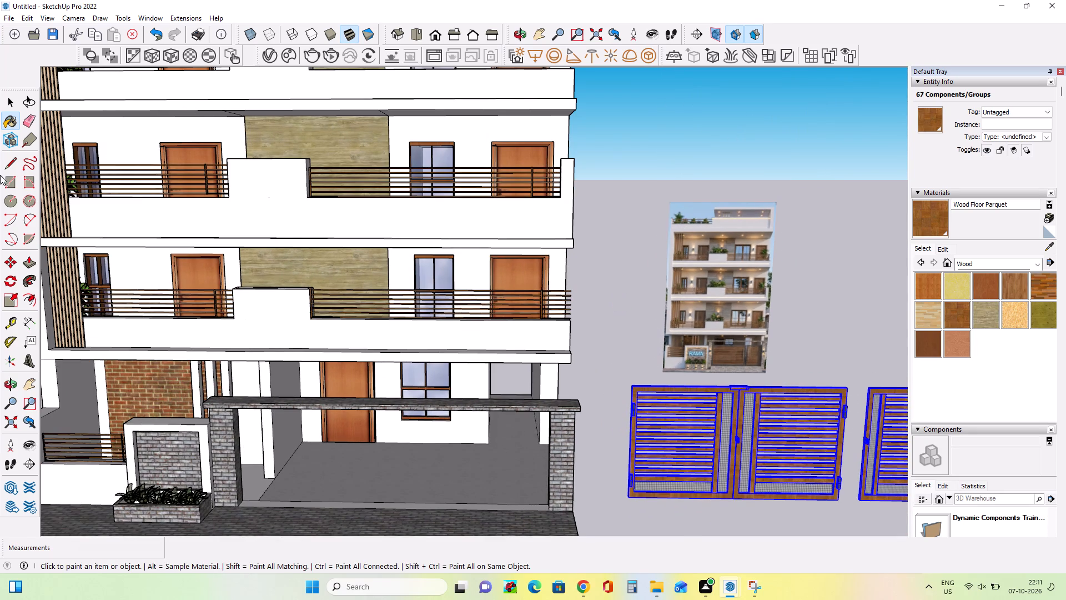
pyautogui.click(7, 101)
pyautogui.click(620, 289)
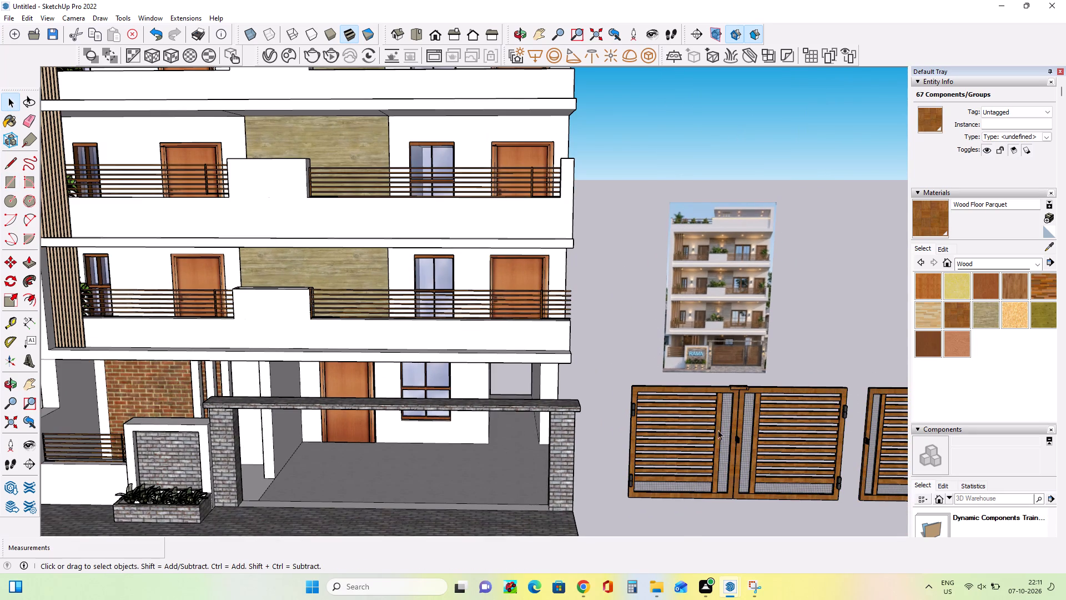
# Open the outer frame of the double gate's left leaf for editing.
pyautogui.click(699, 390)
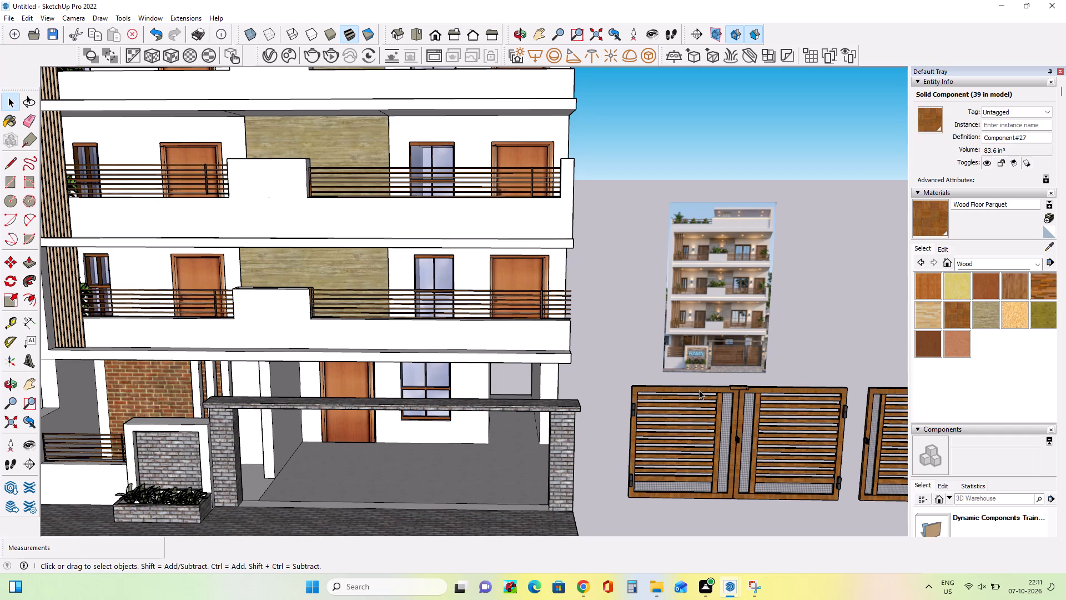
pyautogui.scroll(8, 699, 390)
pyautogui.click(700, 391)
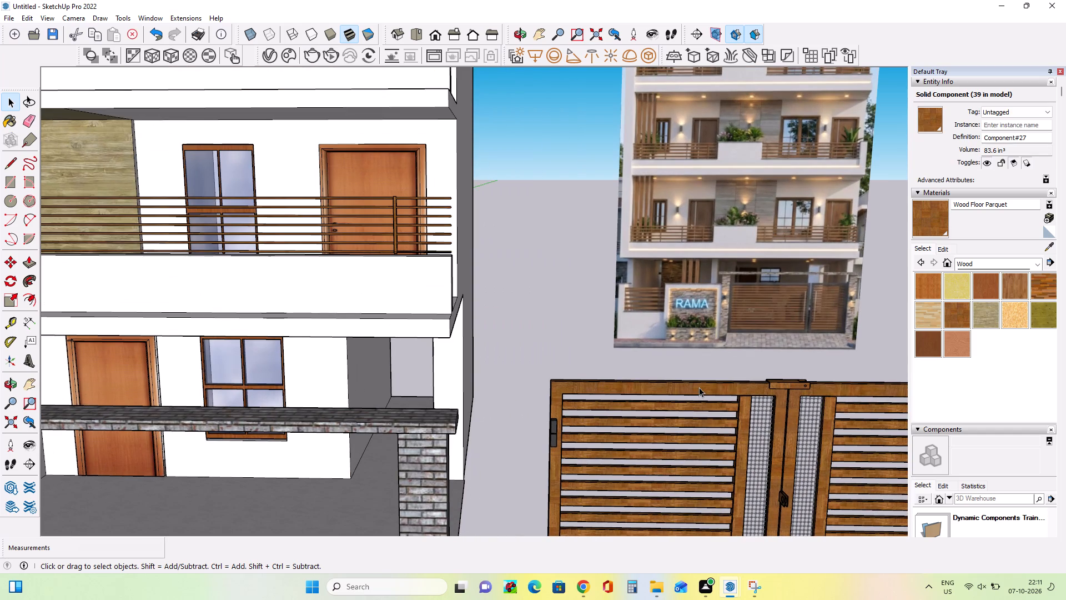
pyautogui.click(701, 393)
pyautogui.click(554, 314)
pyautogui.doubleClick(597, 384)
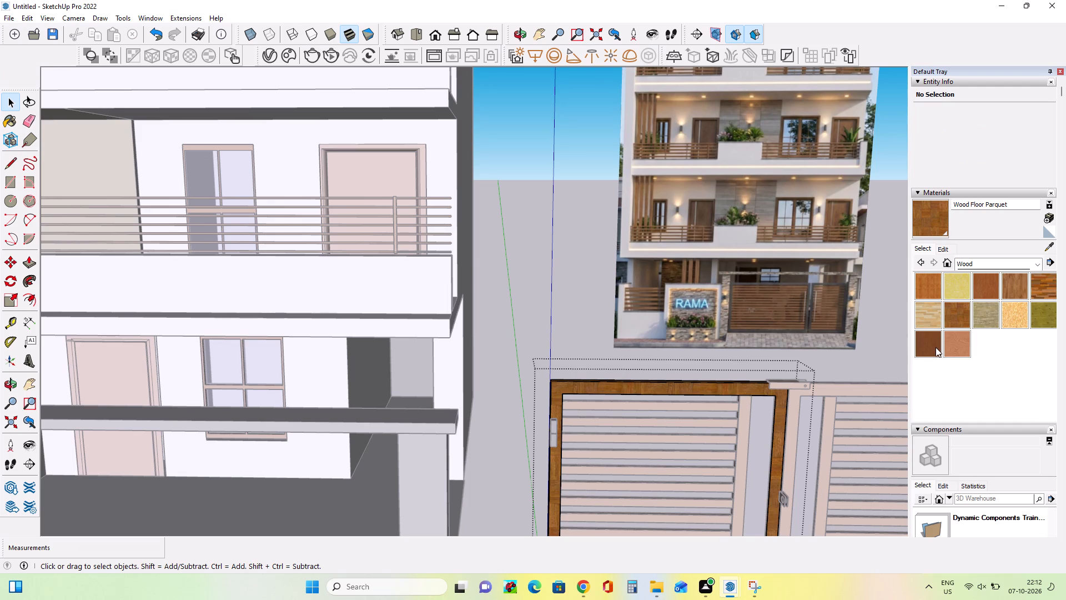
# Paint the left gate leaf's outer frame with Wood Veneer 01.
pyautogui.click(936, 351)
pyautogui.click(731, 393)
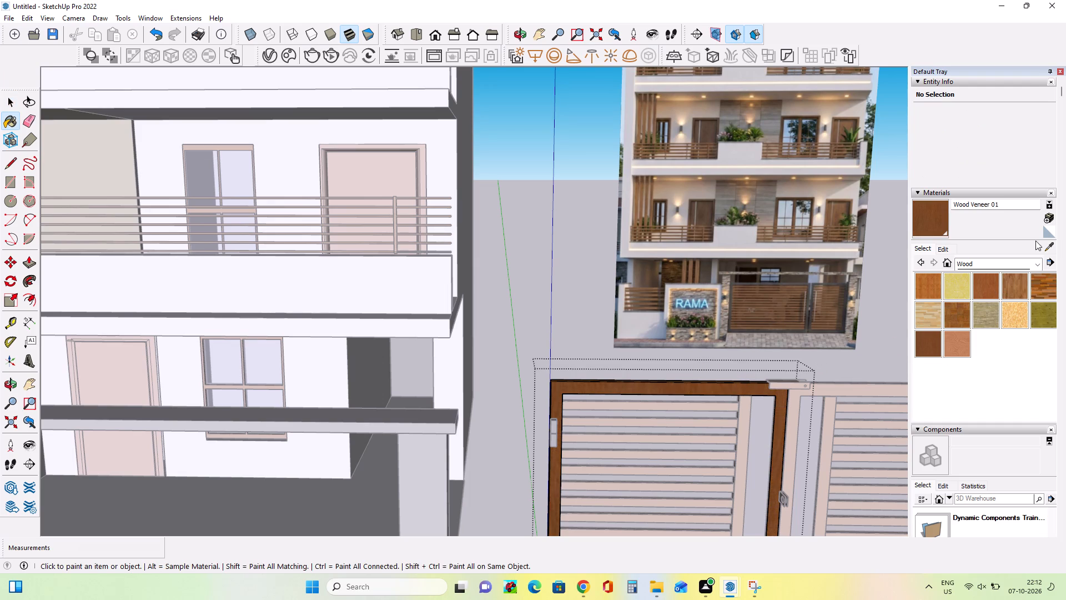
# Paint the left gate leaf's outer frame black from the Colors-Named materials and close the frame component.
pyautogui.click(977, 264)
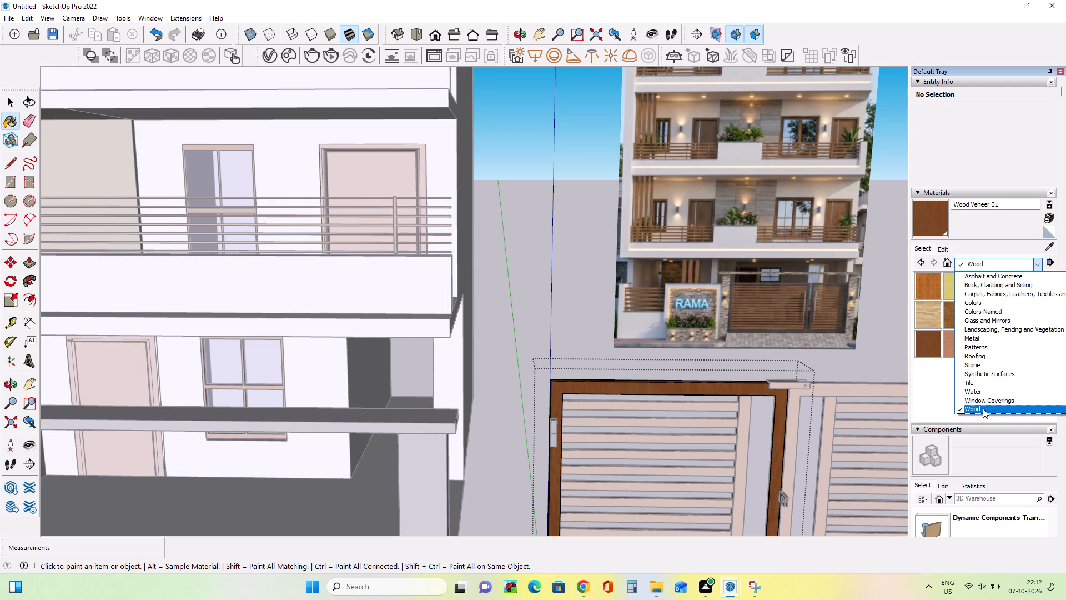
pyautogui.click(975, 309)
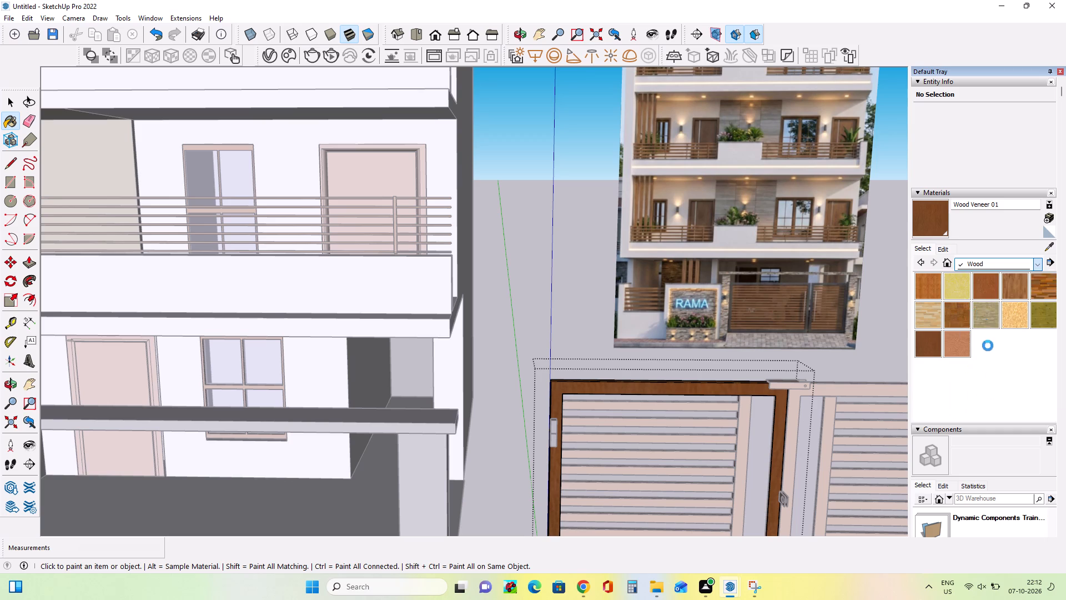
pyautogui.scroll(-7, 974, 363)
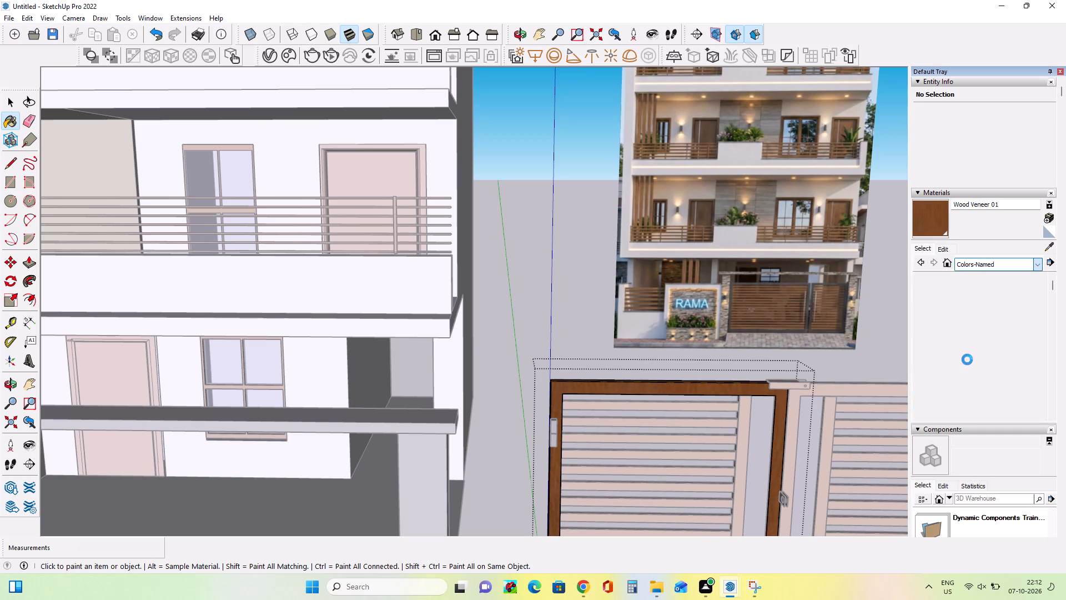
pyautogui.scroll(-10, 967, 359)
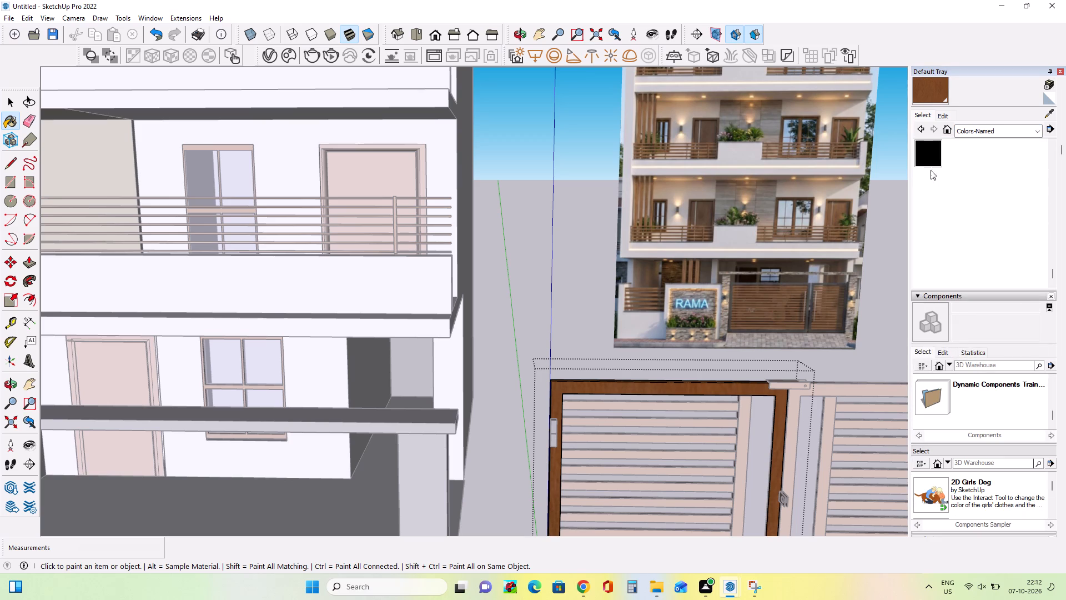
pyautogui.click(929, 153)
pyautogui.click(670, 391)
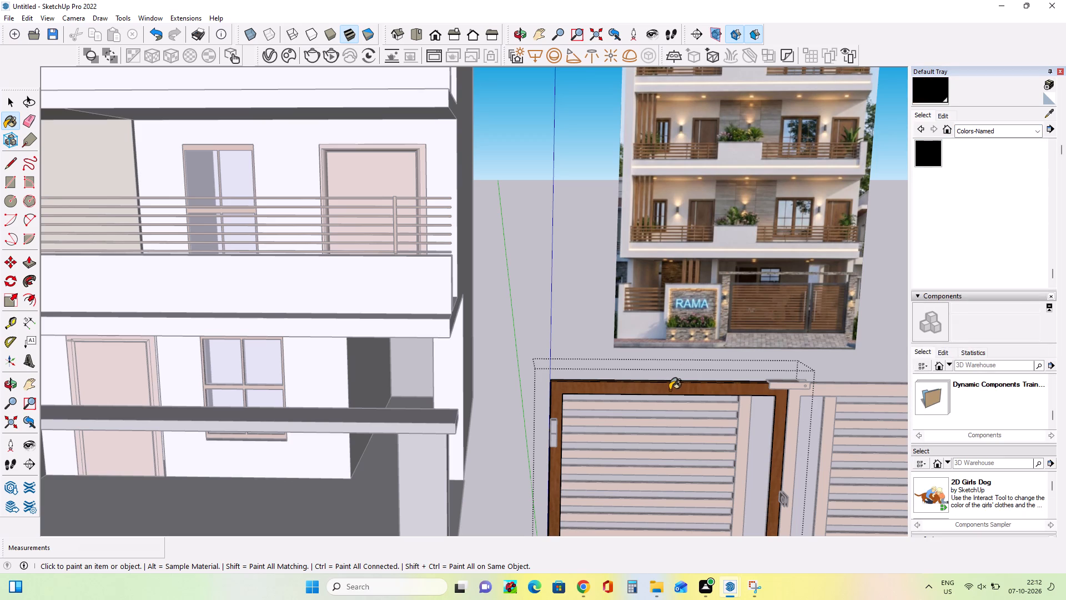
pyautogui.click(670, 390)
pyautogui.scroll(-12, 668, 391)
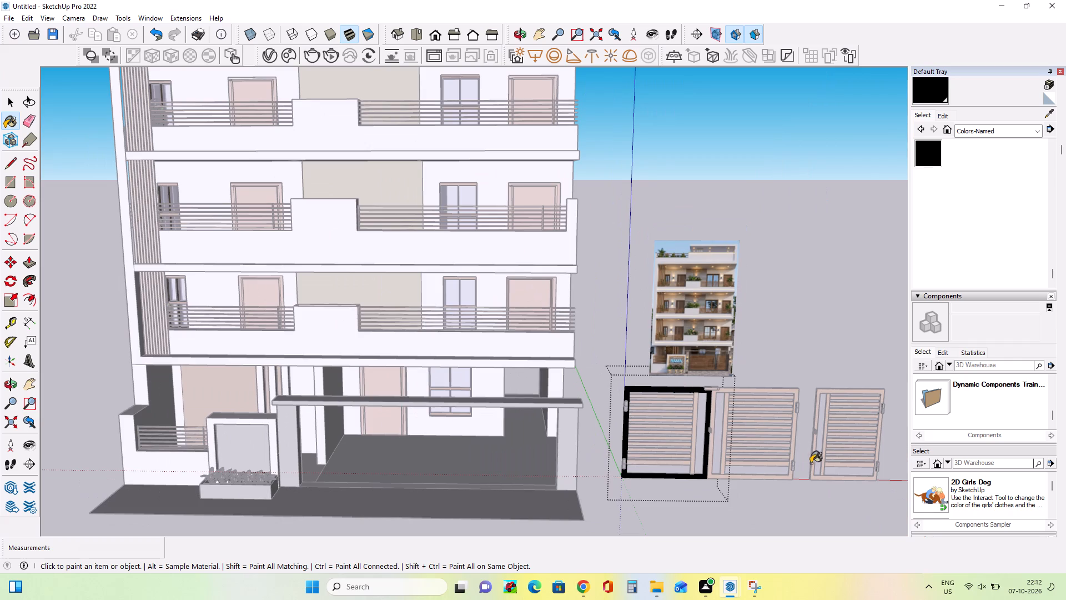
pyautogui.scroll(3, 788, 469)
pyautogui.click(14, 109)
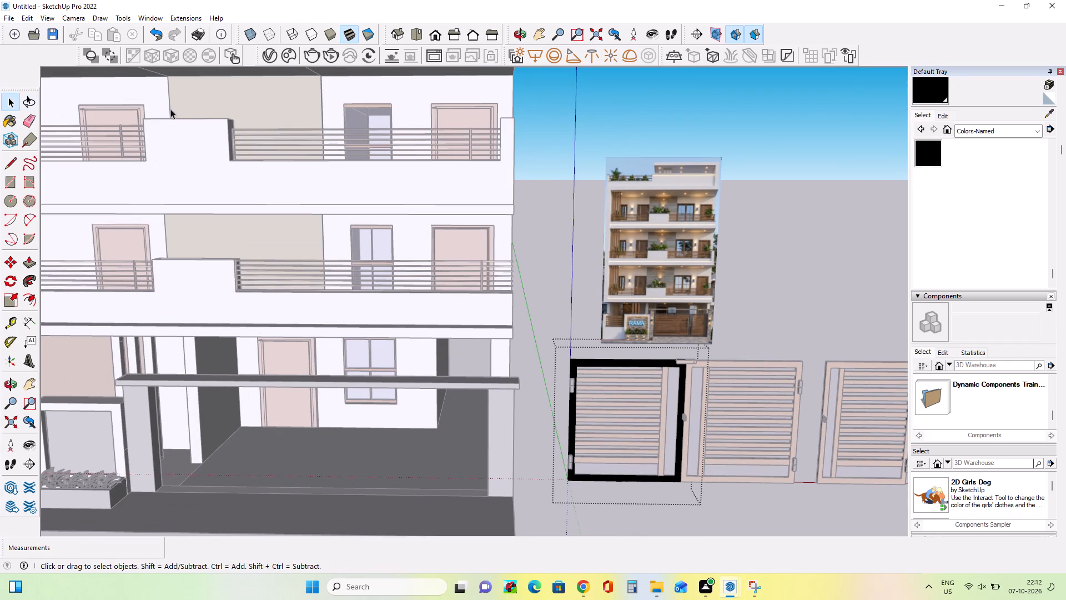
pyautogui.click(783, 264)
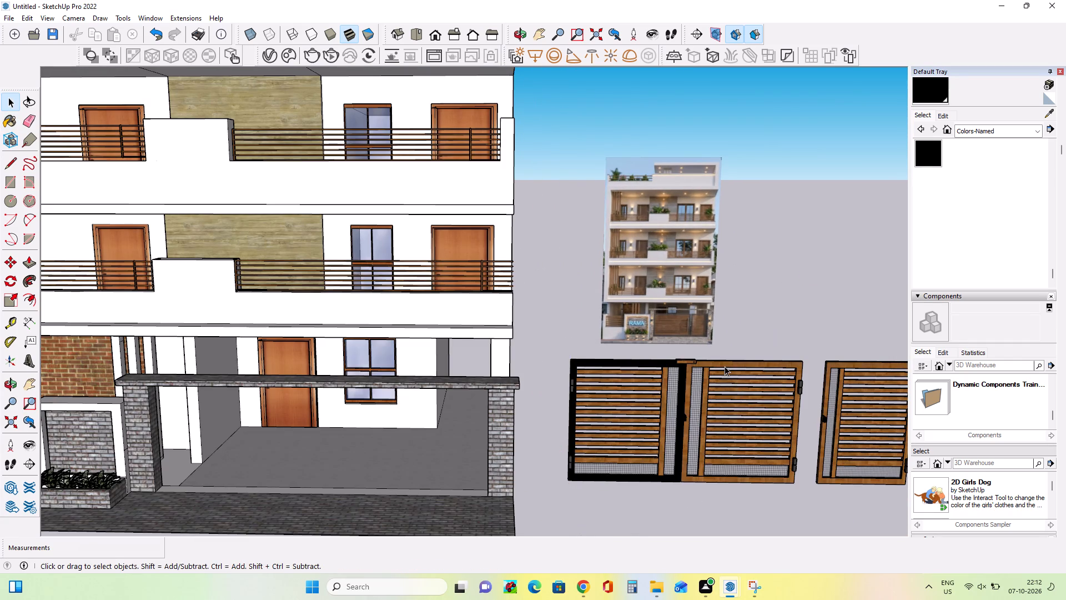
# Paint the outer frame of the double gate's right leaf with 0137_Black from the Colors-Named materials.
pyautogui.doubleClick(725, 364)
pyautogui.click(725, 366)
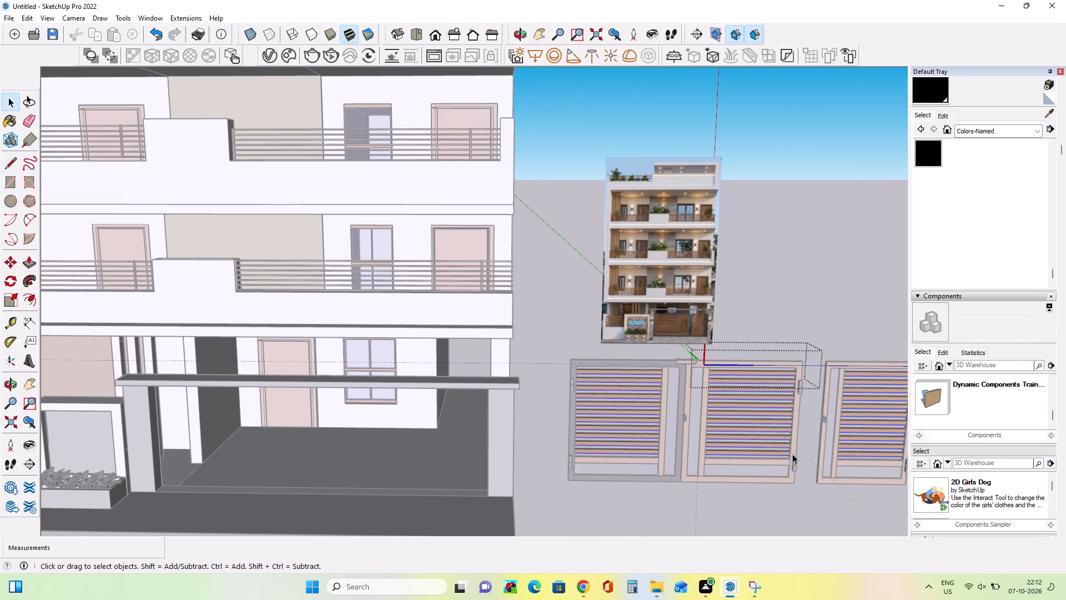
pyautogui.click(794, 452)
pyautogui.click(794, 448)
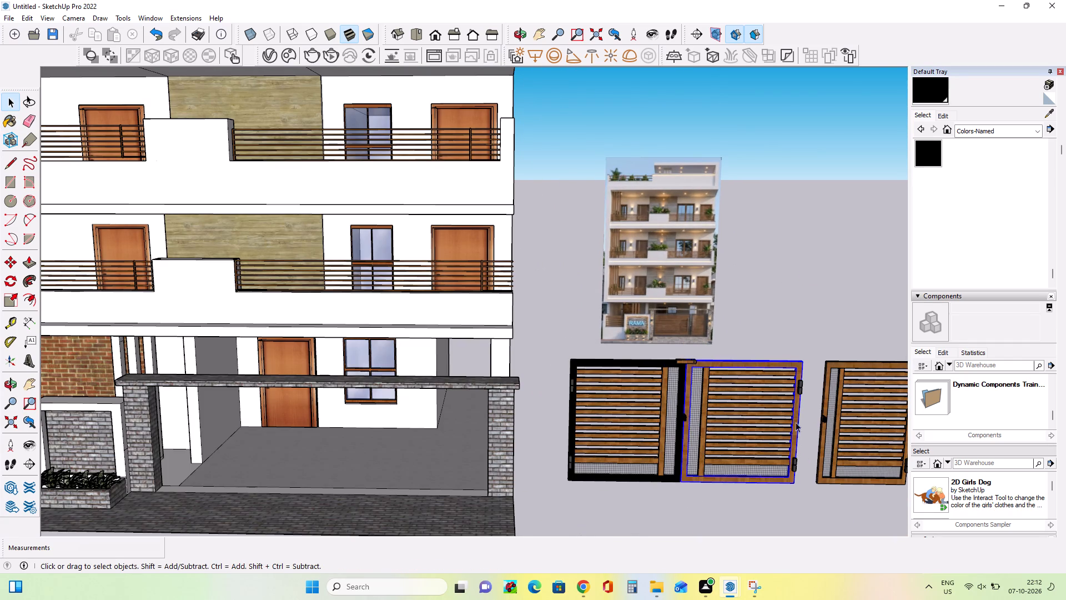
pyautogui.click(931, 148)
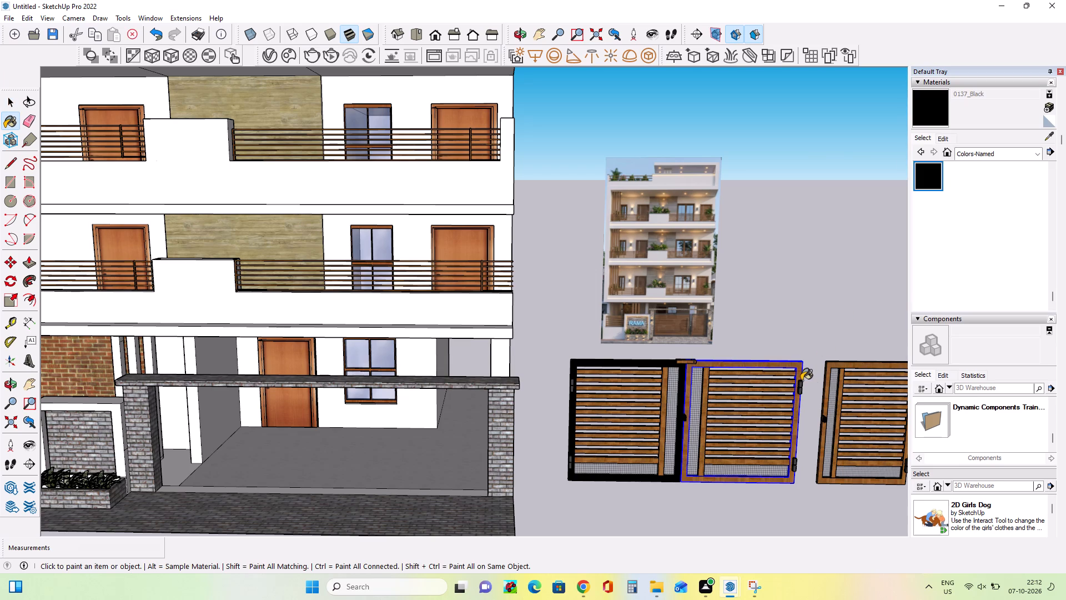
pyautogui.click(799, 381)
pyautogui.doubleClick(799, 380)
pyautogui.scroll(3, 798, 378)
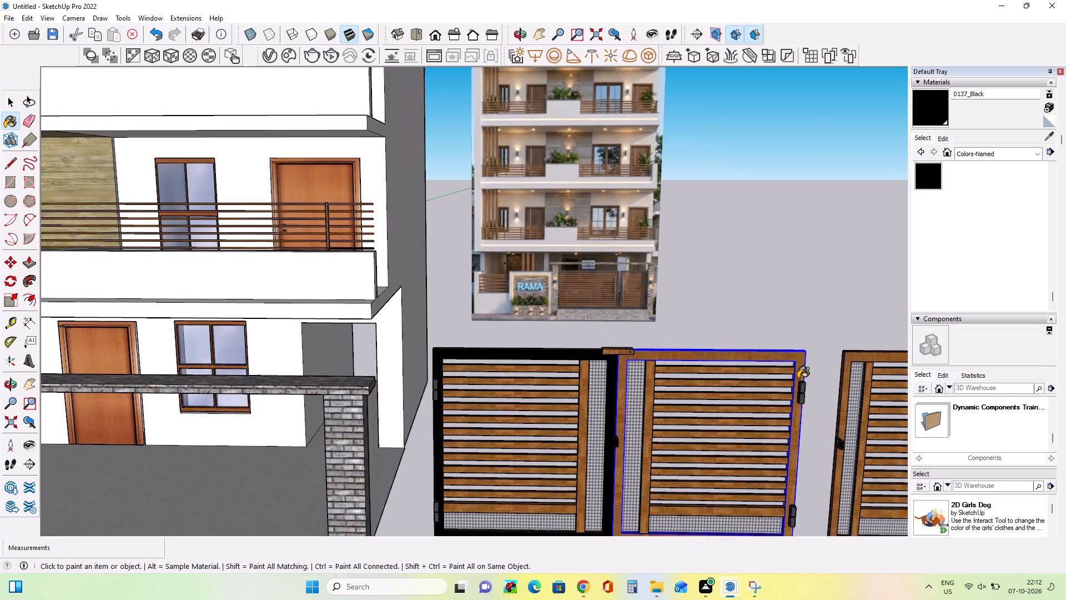
pyautogui.scroll(6, 798, 378)
pyautogui.click(798, 369)
pyautogui.scroll(-7, 774, 304)
pyautogui.scroll(1, 700, 304)
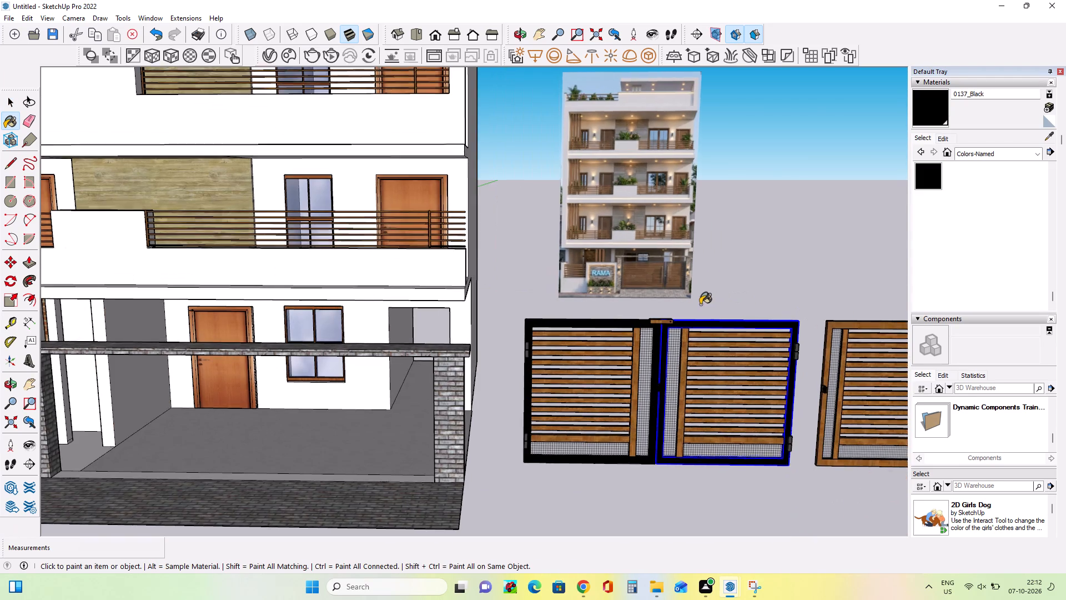
# Examine the painted double gate against the entrance gate in the reference image.
pyautogui.scroll(5, 700, 304)
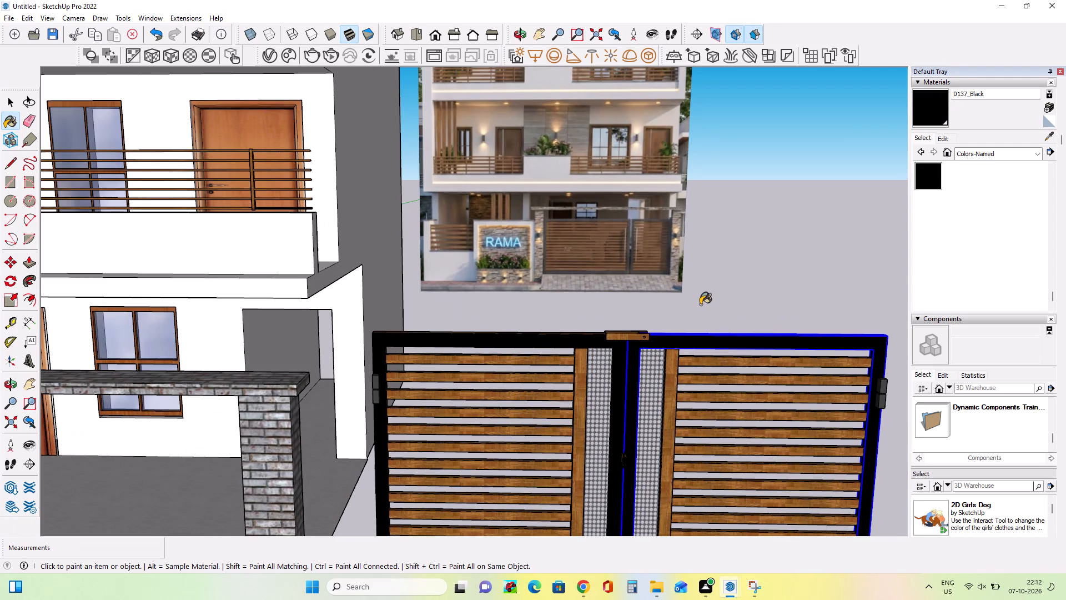
pyautogui.scroll(-10, 700, 304)
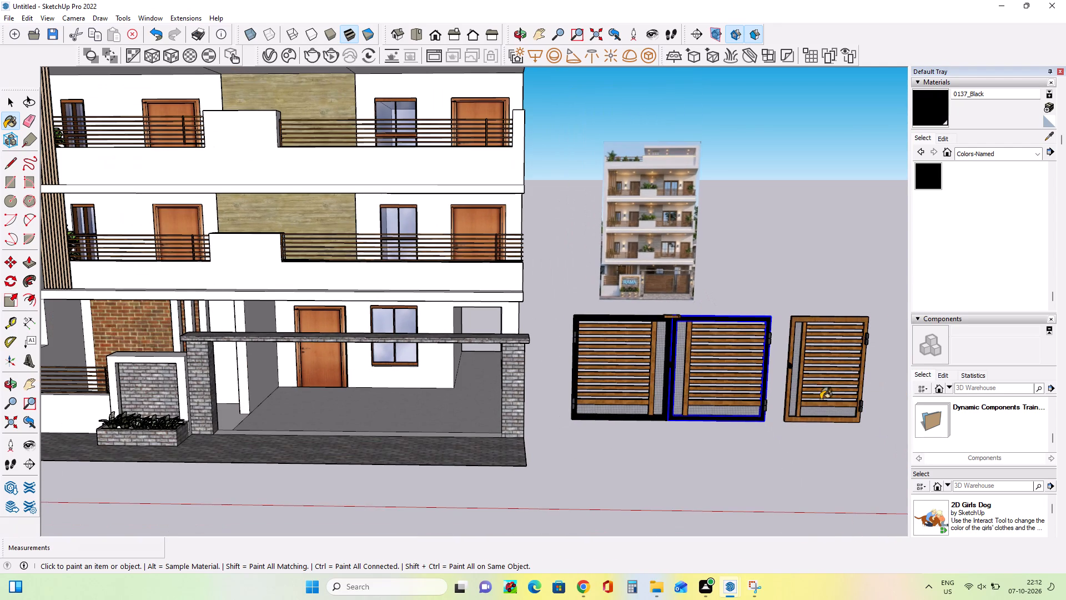
pyautogui.scroll(3, 800, 427)
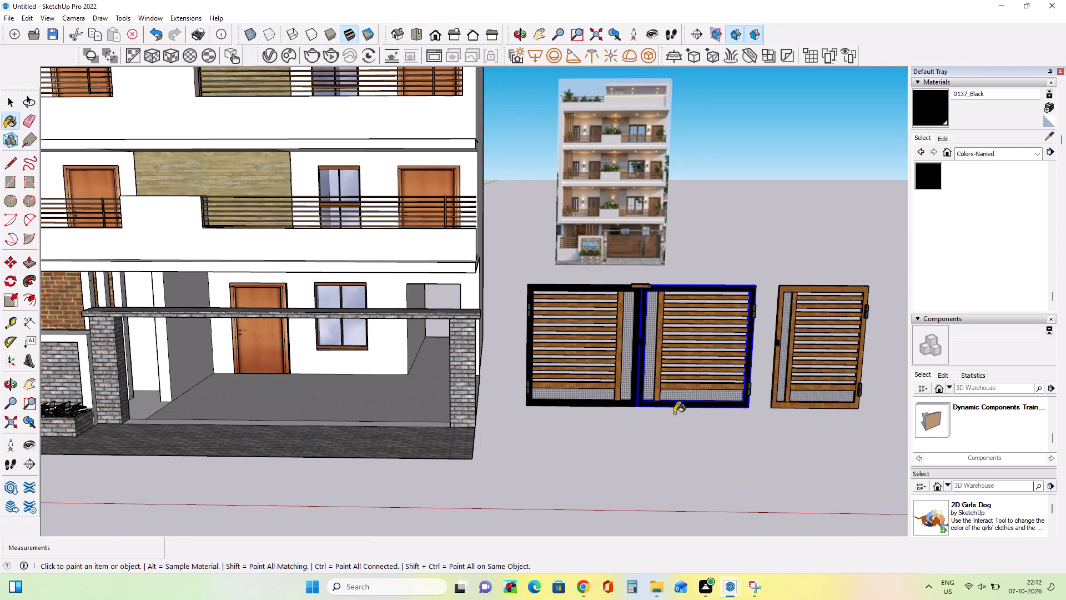
pyautogui.scroll(7, 630, 379)
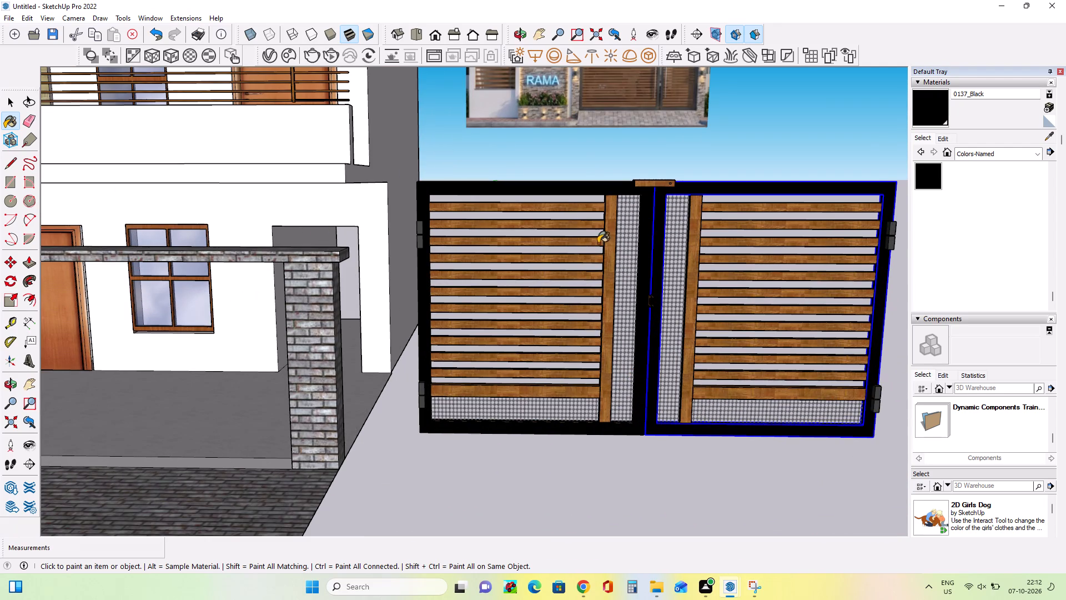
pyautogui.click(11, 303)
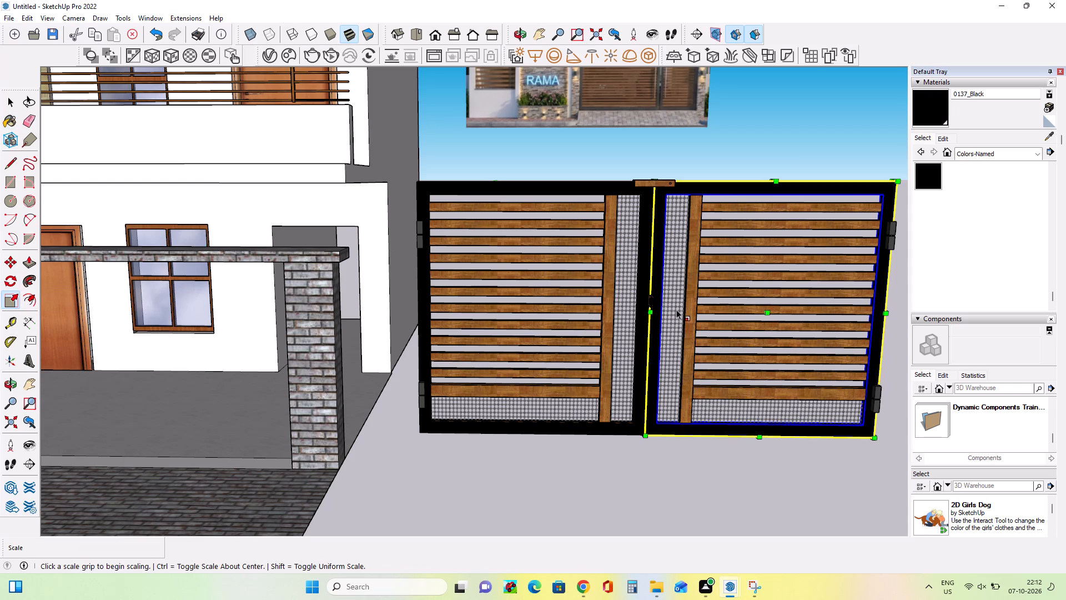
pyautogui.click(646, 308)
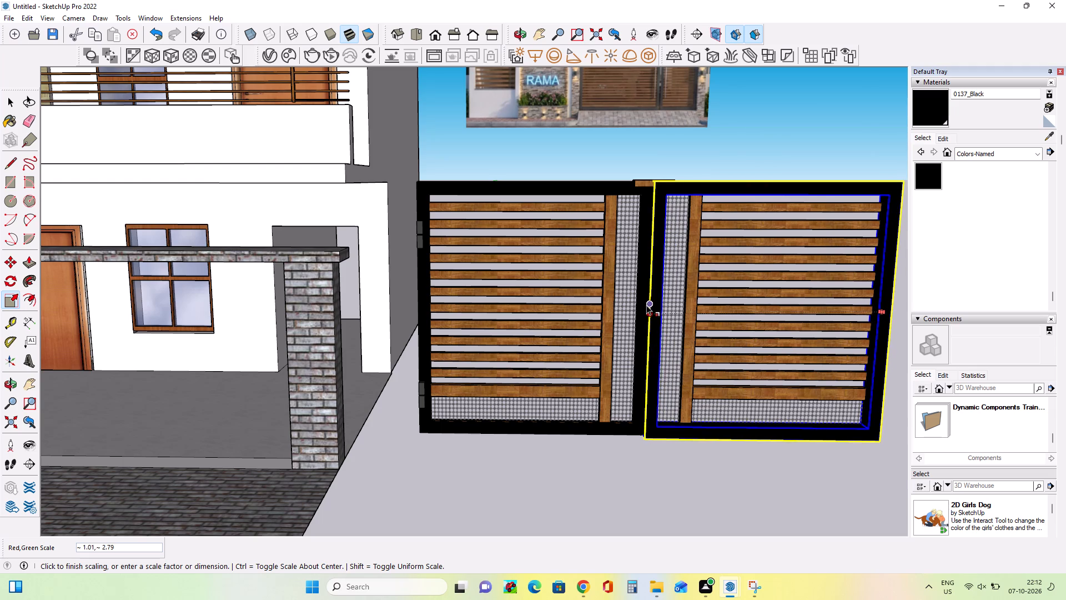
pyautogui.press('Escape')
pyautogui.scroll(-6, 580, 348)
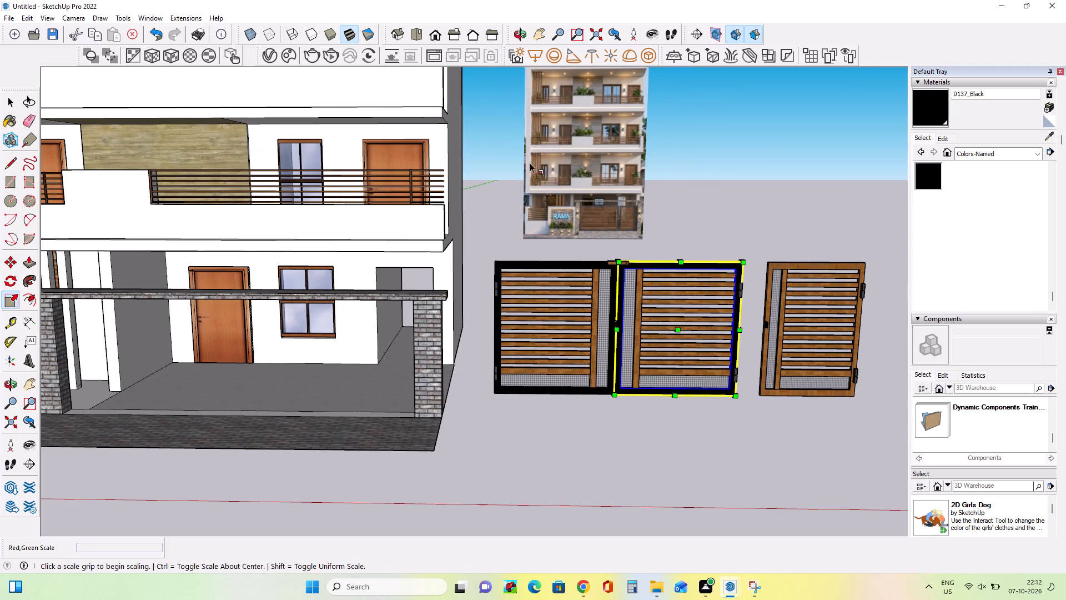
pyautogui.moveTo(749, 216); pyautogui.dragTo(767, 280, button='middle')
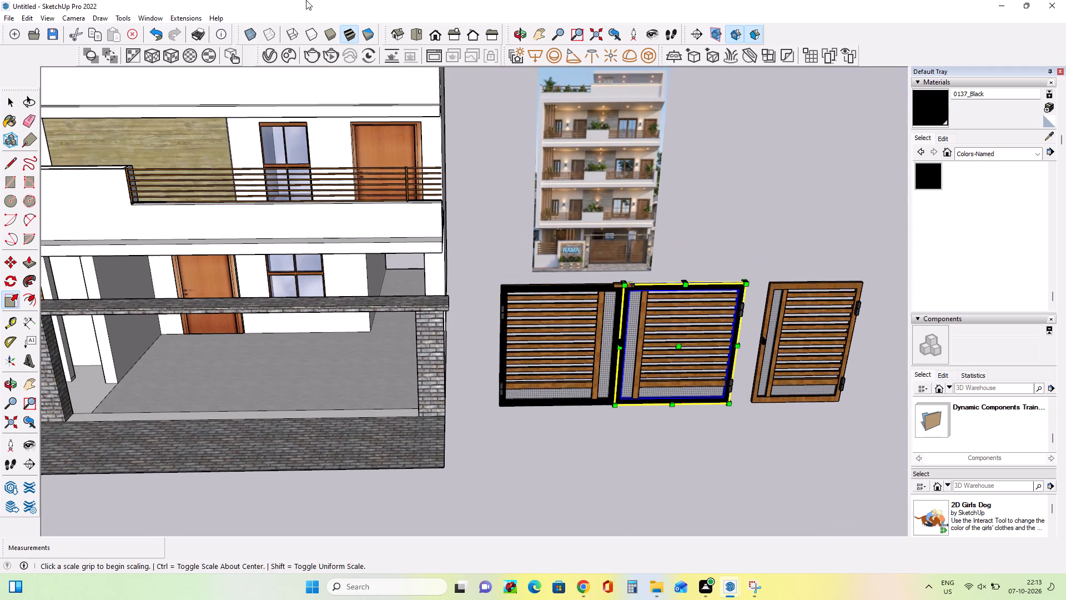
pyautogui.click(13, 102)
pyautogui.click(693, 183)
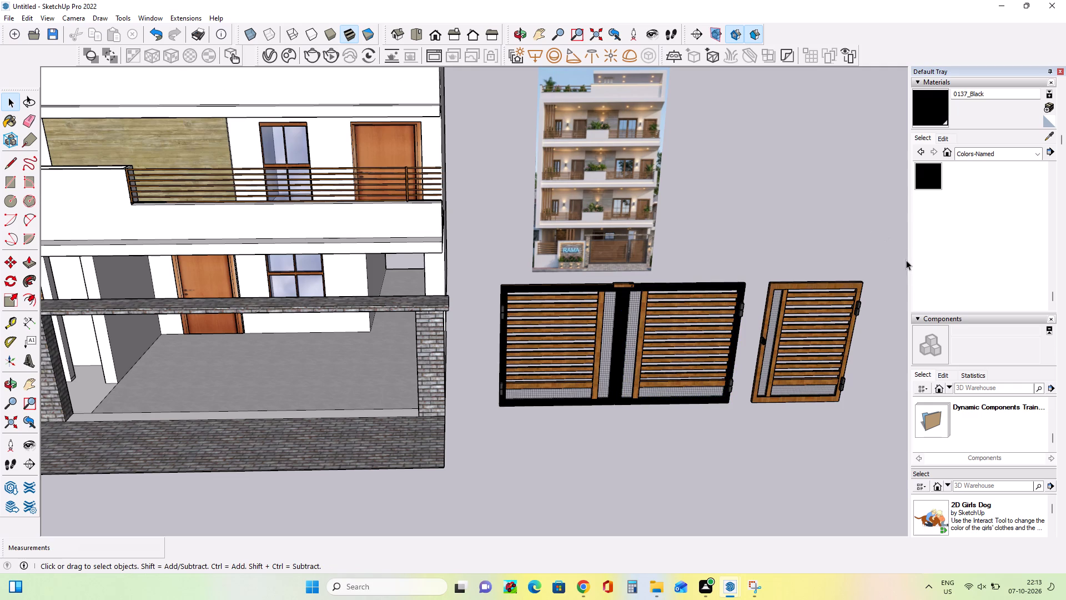
# Delete the separate wood-framed single gate standing beside the double gate.
pyautogui.moveTo(867, 271); pyautogui.dragTo(760, 349)
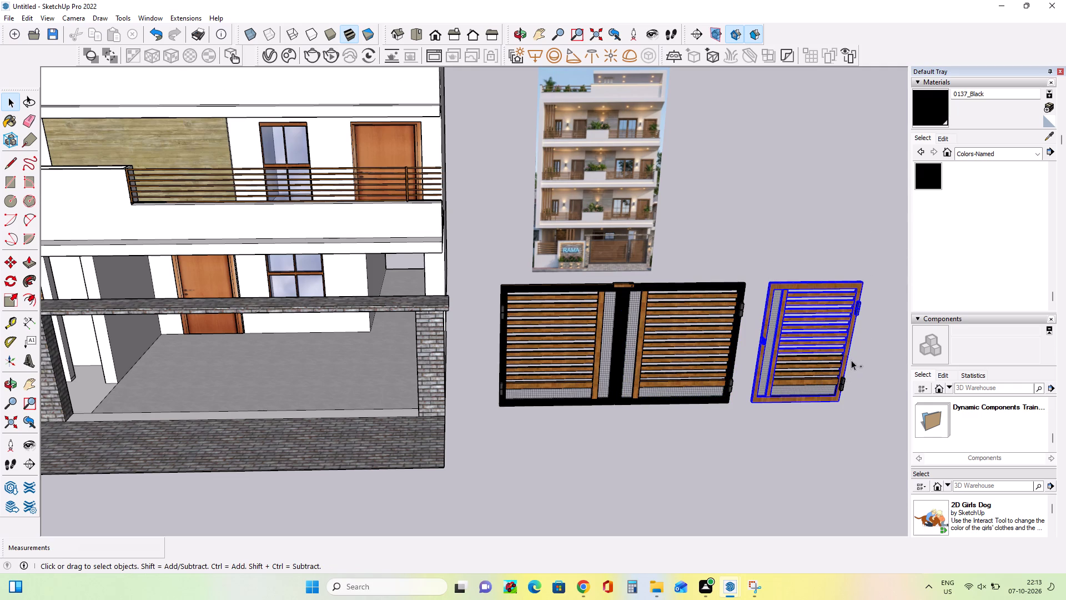
pyautogui.keyDown('ctrl'); pyautogui.moveTo(852, 359); pyautogui.dragTo(776, 401); pyautogui.keyUp('ctrl')
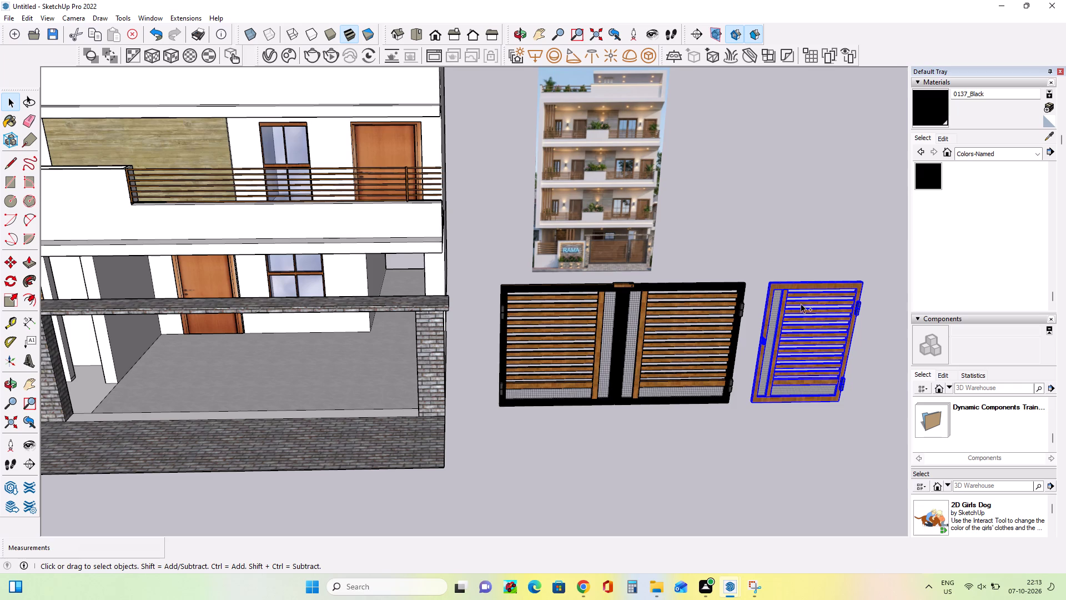
pyautogui.press('Delete')
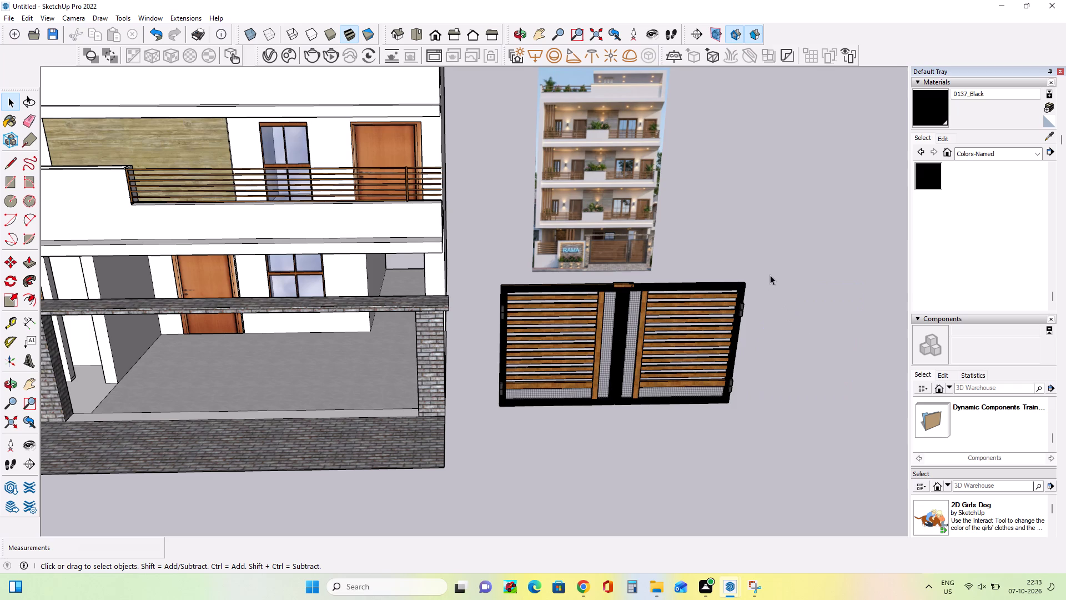
# Select all parts of the black-framed double gate and make them into one group.
pyautogui.moveTo(771, 274); pyautogui.dragTo(482, 406)
pyautogui.moveTo(482, 406); pyautogui.dragTo(482, 442)
pyautogui.rightClick(571, 336)
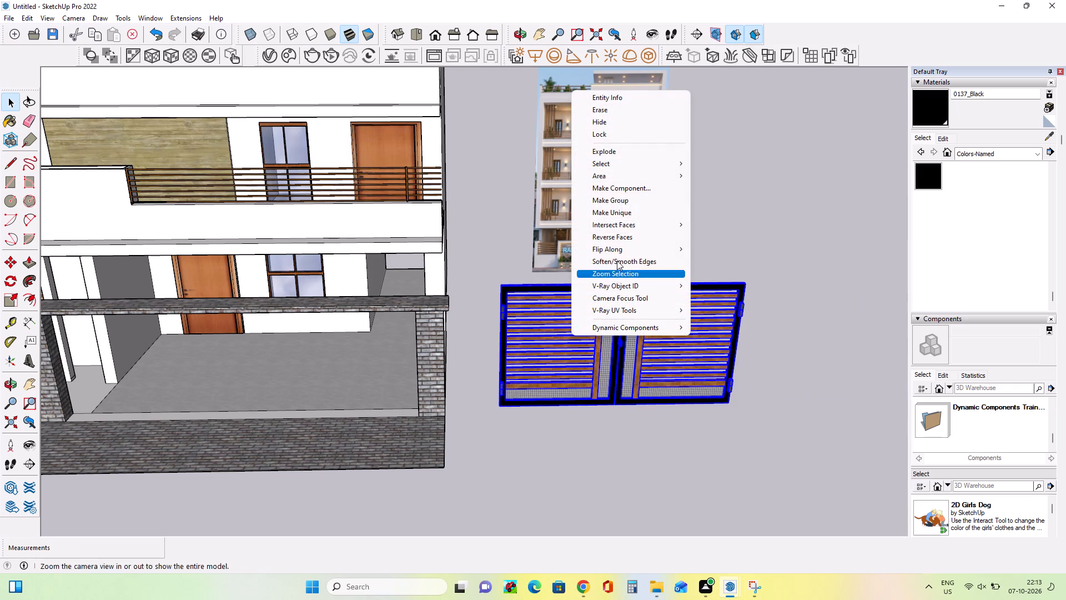
pyautogui.click(630, 203)
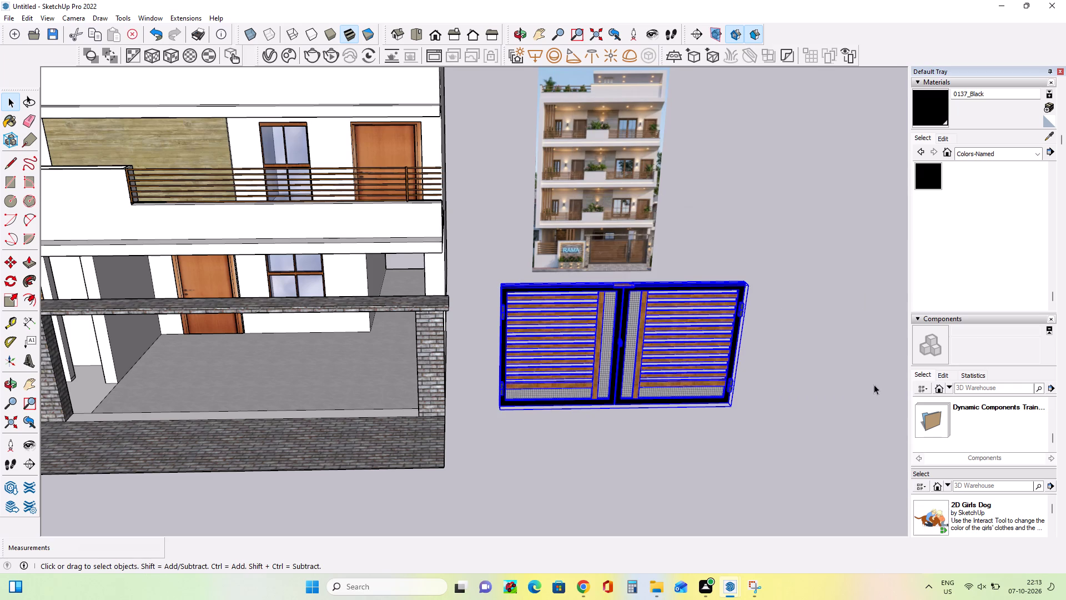
# Move the double gate group by its lower left corner to the base of the entrance's left stone pillar.
pyautogui.scroll(-7, 864, 386)
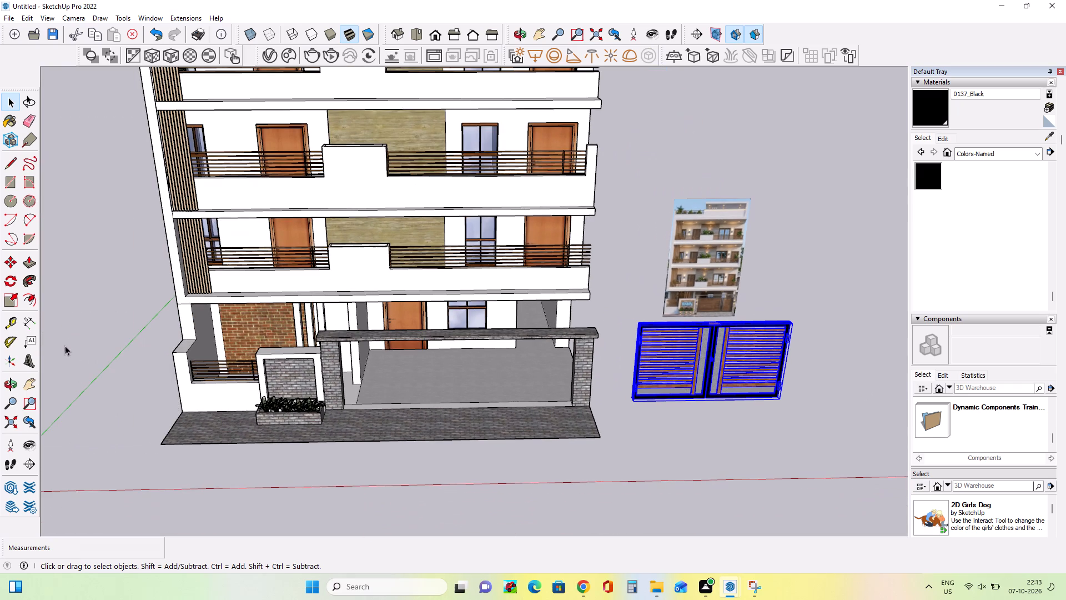
pyautogui.click(5, 267)
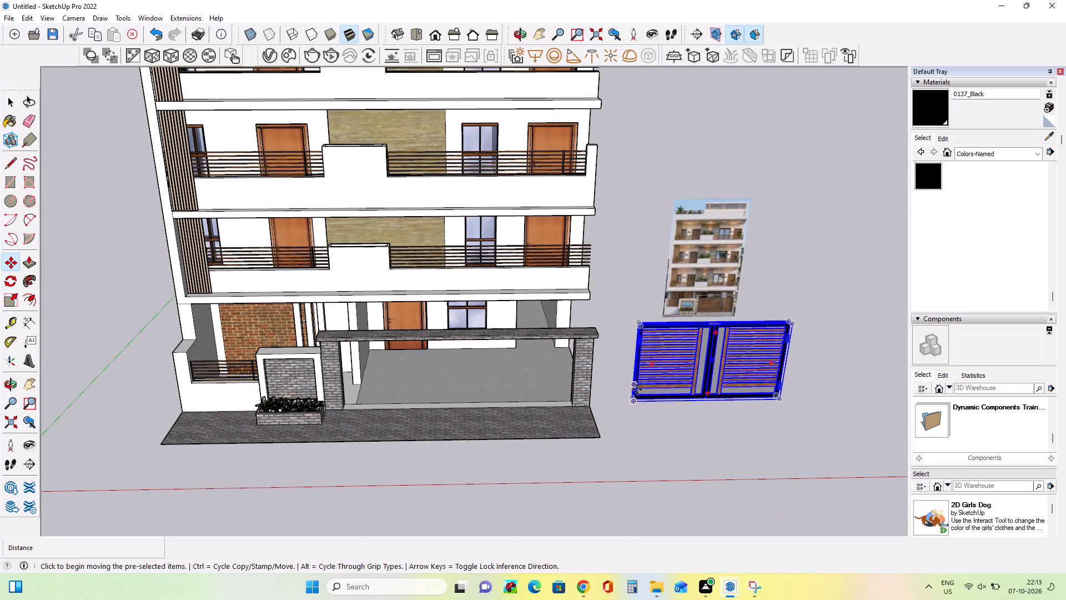
pyautogui.click(632, 404)
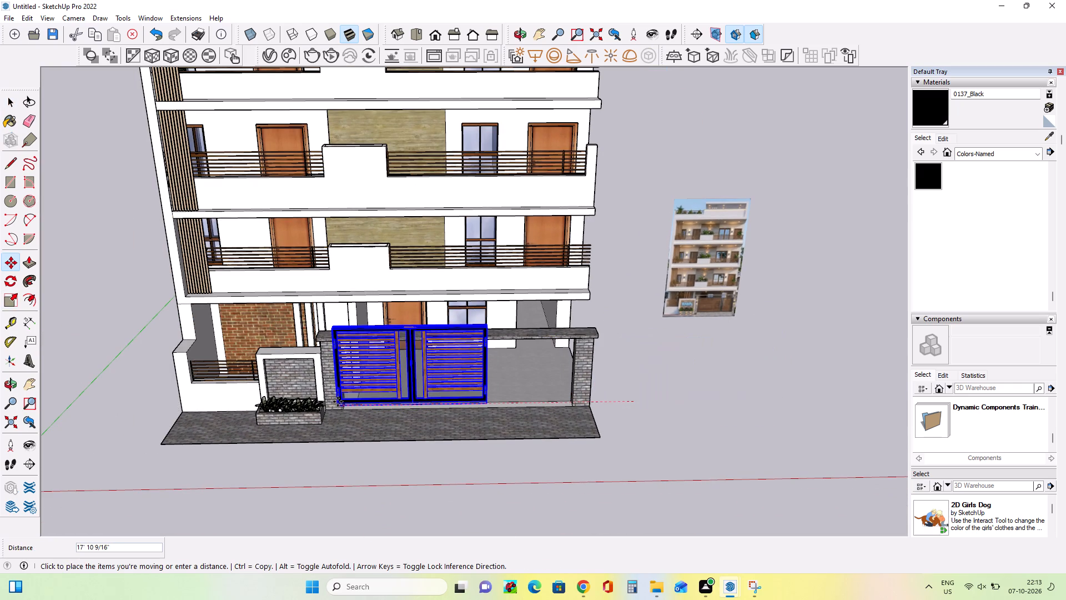
pyautogui.click(343, 411)
# Scale the double gate uniformly by 0.85 so it fits below the entrance beam.
pyautogui.moveTo(724, 348); pyautogui.dragTo(725, 317, button='middle')
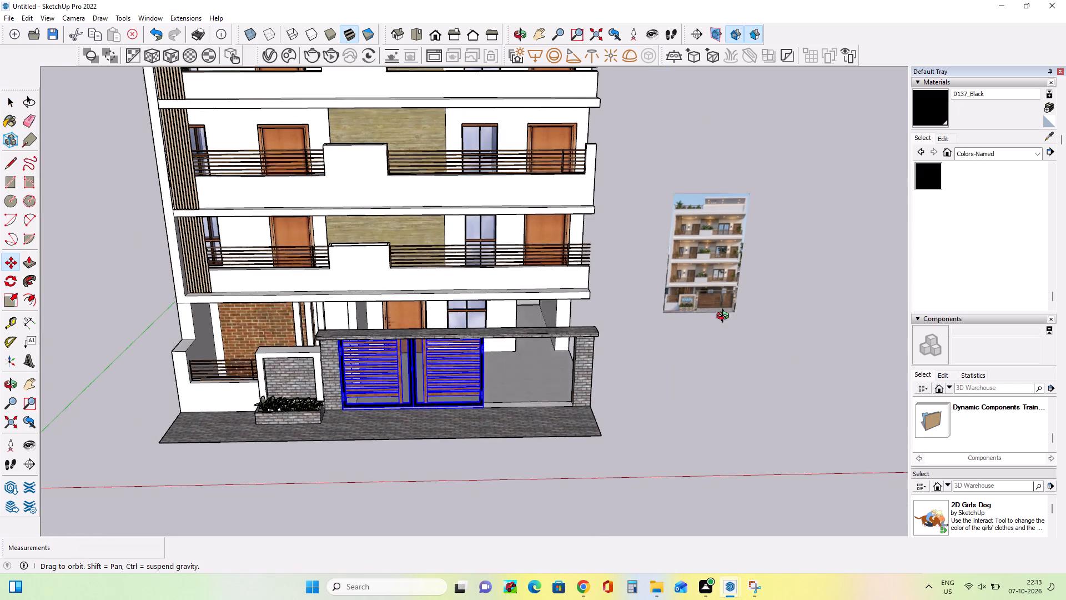
pyautogui.moveTo(725, 317); pyautogui.dragTo(729, 287, button='middle')
pyautogui.scroll(3, 421, 319)
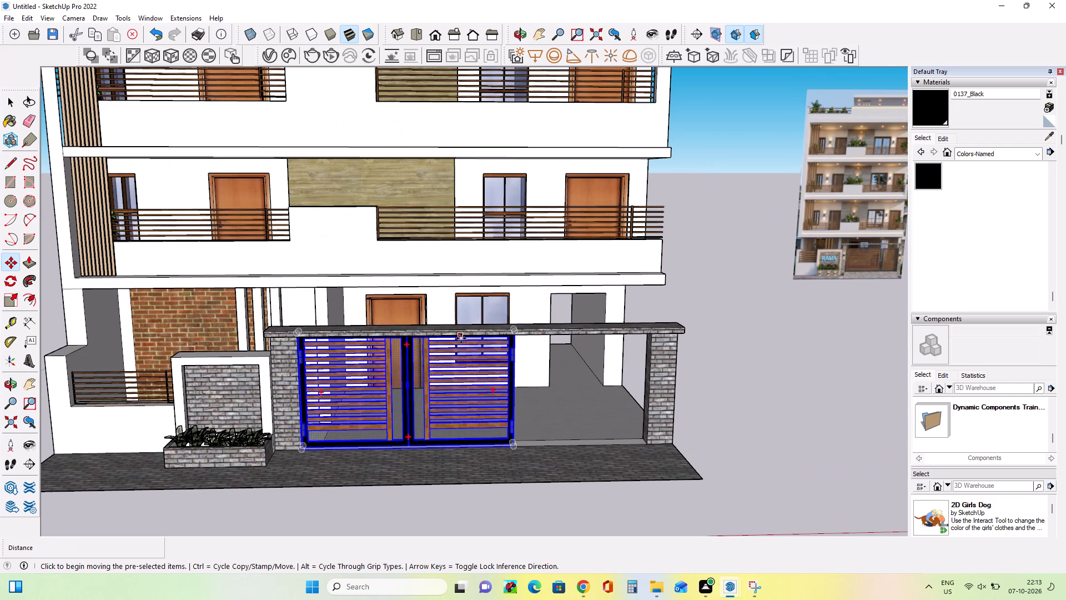
pyautogui.scroll(-5, 811, 287)
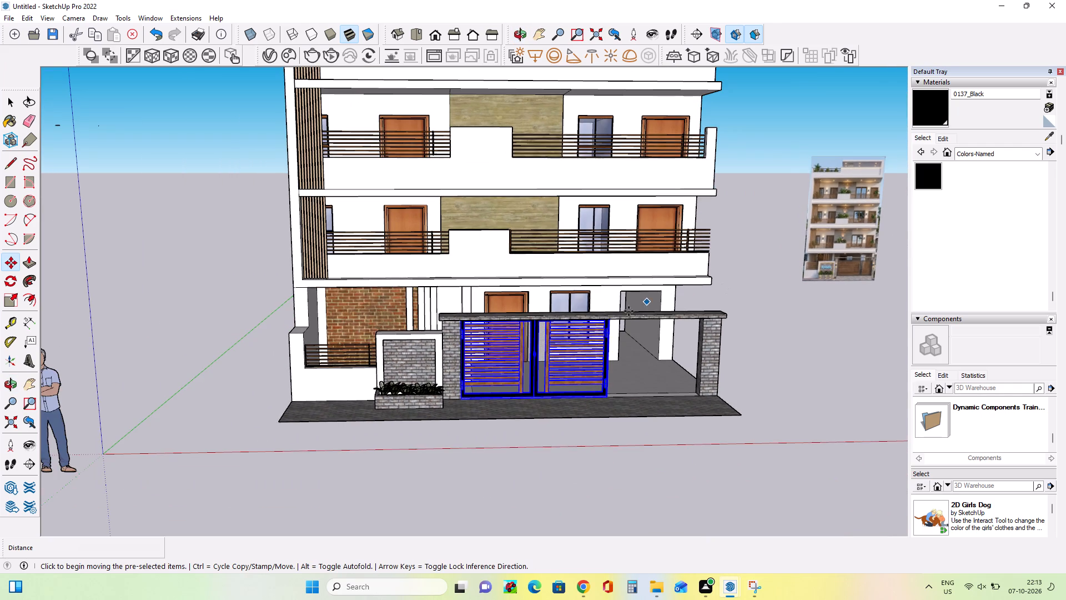
pyautogui.moveTo(542, 345); pyautogui.dragTo(540, 379, button='middle')
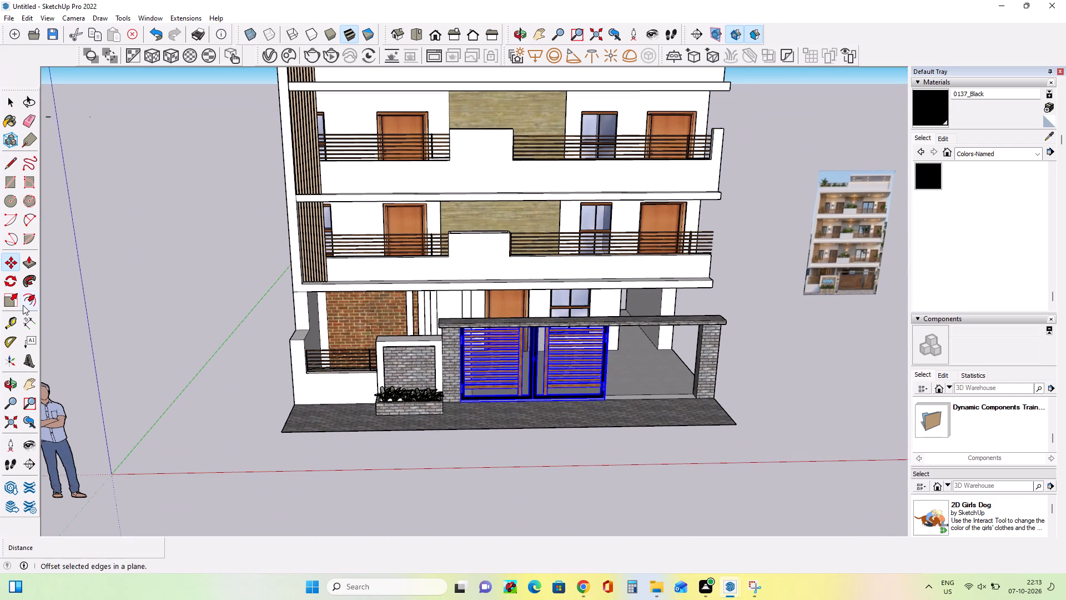
pyautogui.click(18, 304)
pyautogui.moveTo(650, 352); pyautogui.dragTo(608, 290, button='middle')
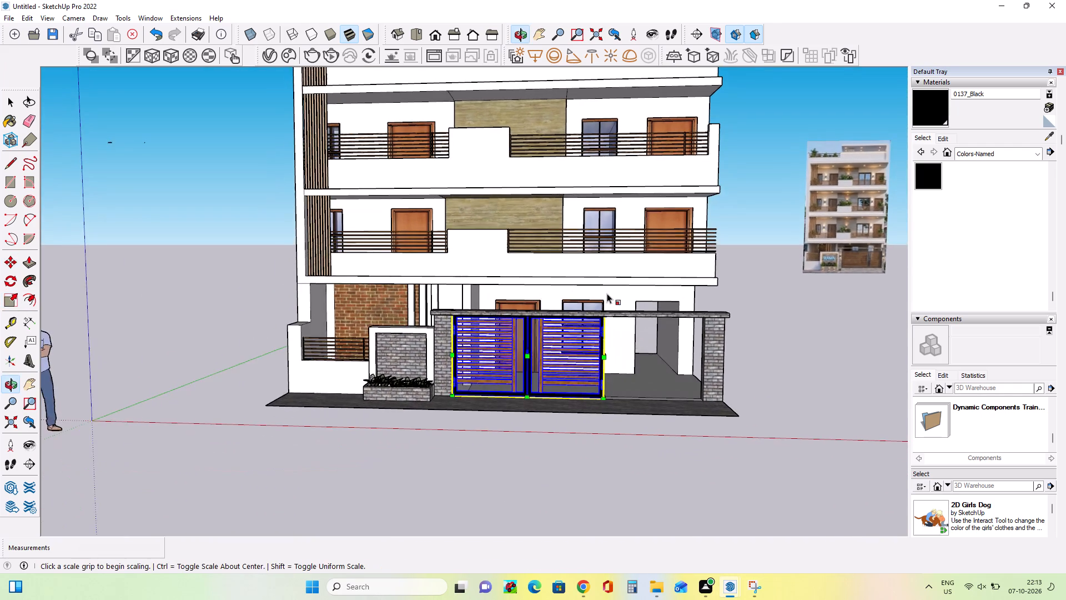
pyautogui.scroll(7, 606, 322)
pyautogui.click(602, 303)
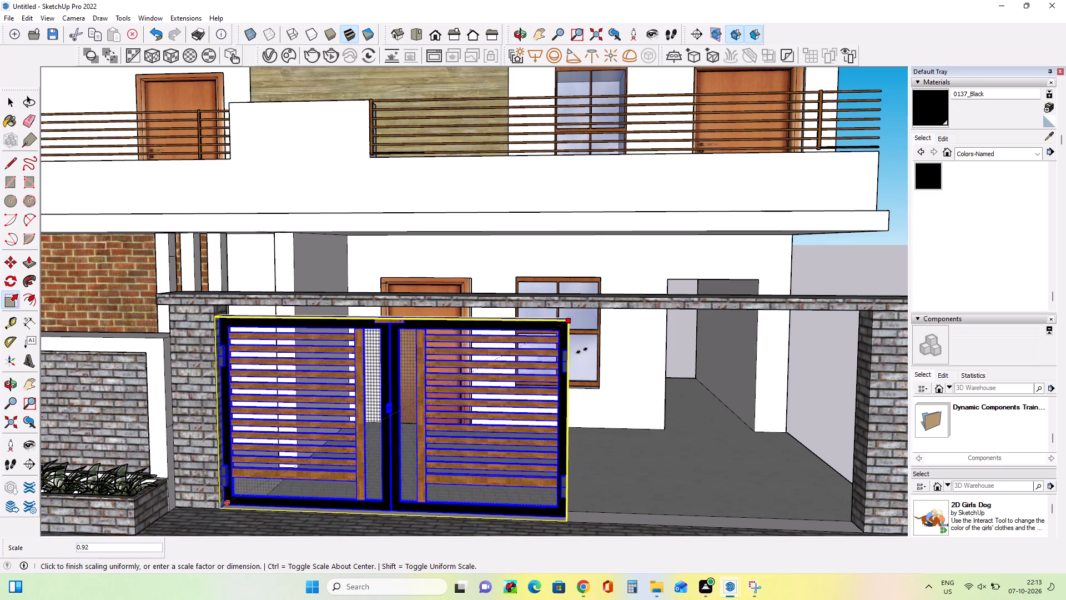
pyautogui.click(570, 396)
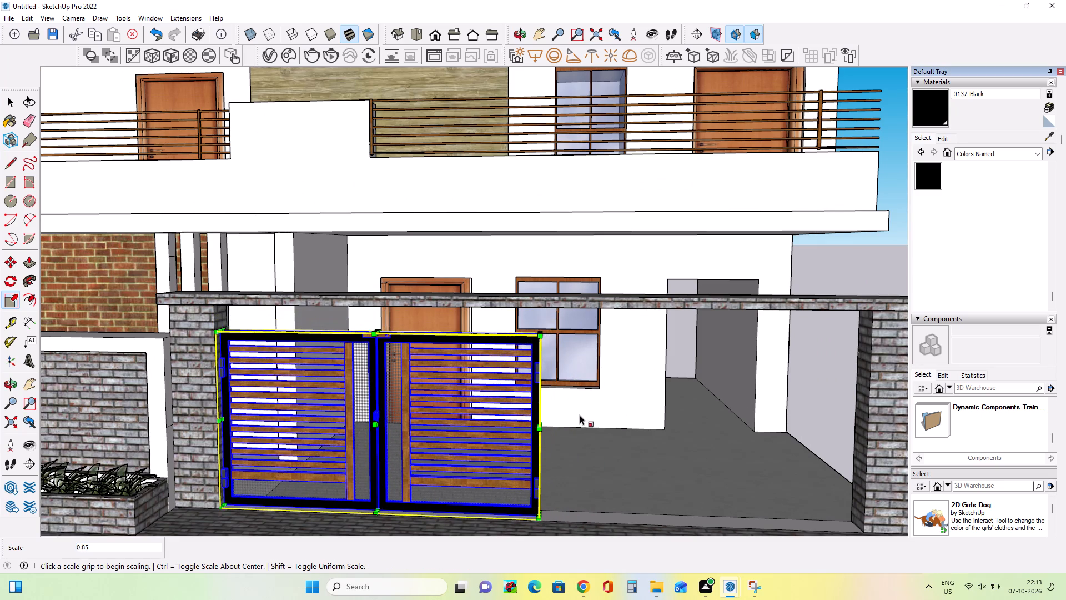
# Stretch the double gate along the red axis until it reaches the entrance's right stone pillar.
pyautogui.scroll(-8, 580, 415)
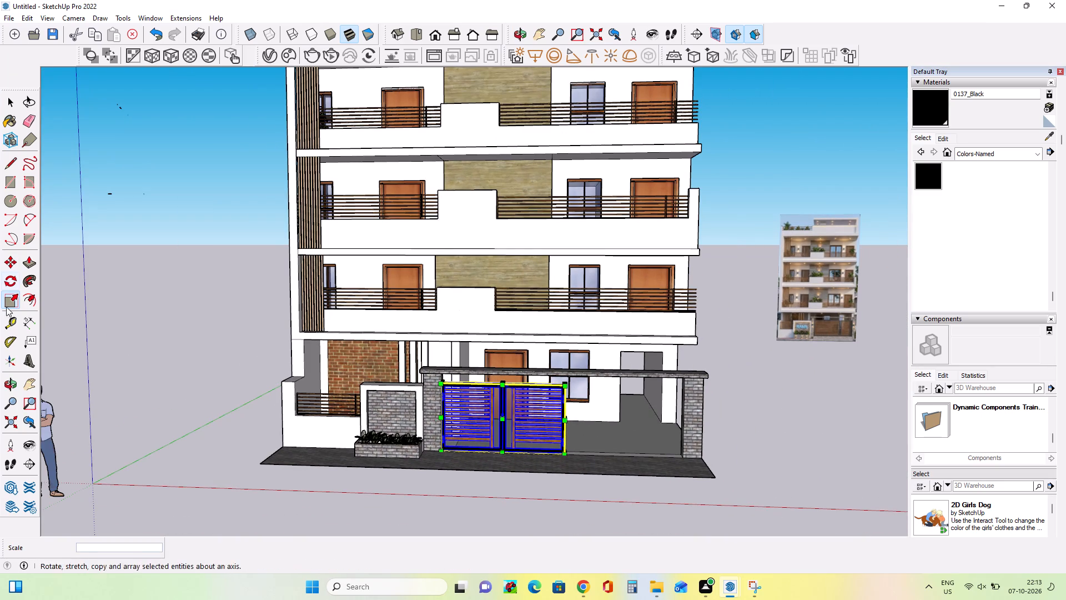
pyautogui.click(9, 307)
pyautogui.moveTo(559, 423); pyautogui.dragTo(475, 452, button='middle')
pyautogui.scroll(3, 532, 451)
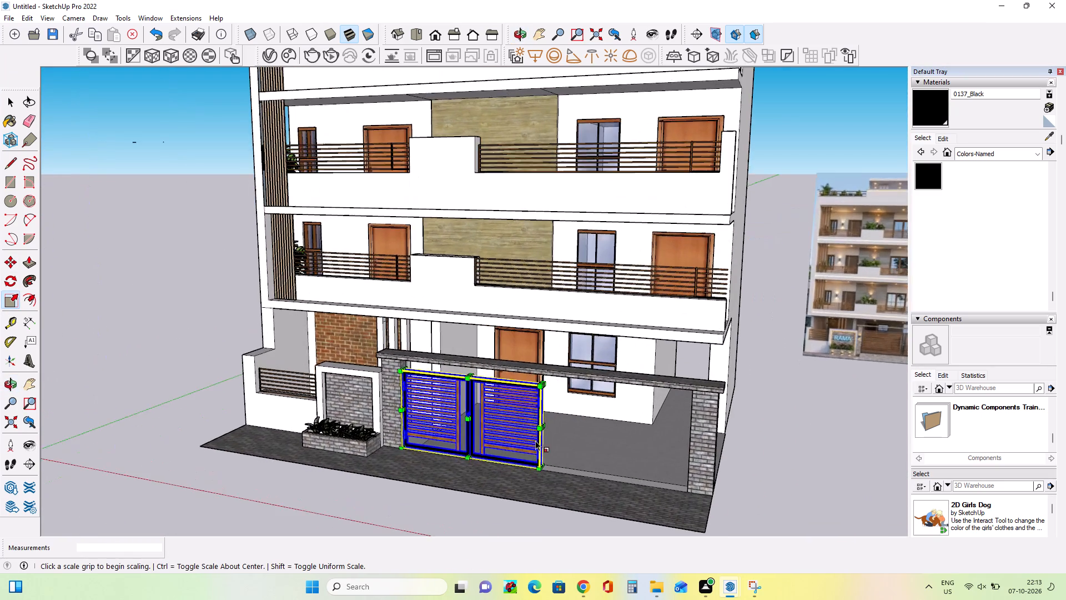
pyautogui.scroll(5, 537, 431)
pyautogui.click(548, 419)
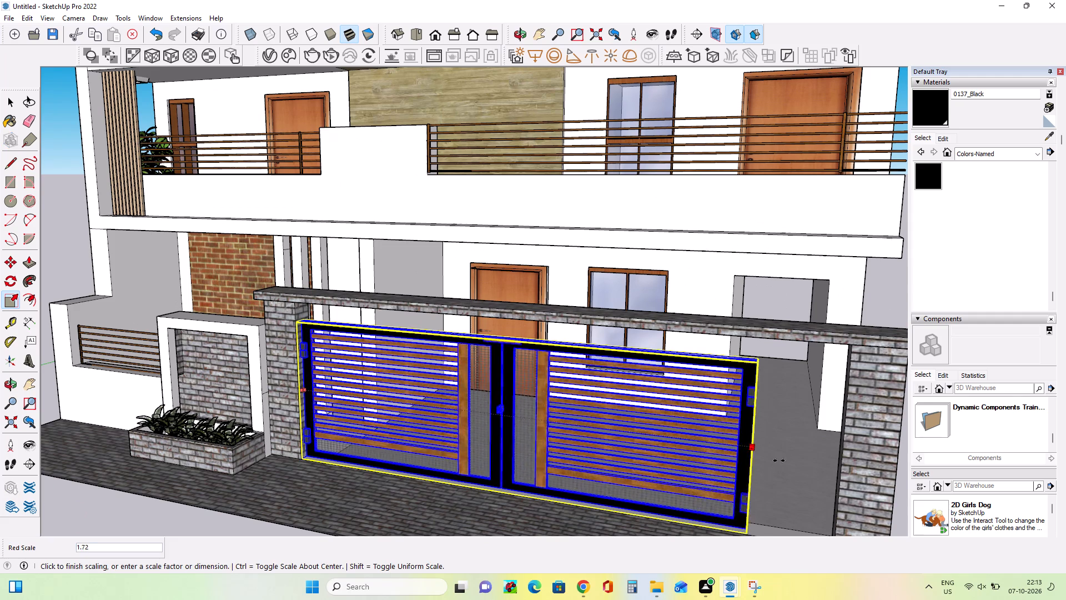
pyautogui.click(851, 463)
pyautogui.scroll(-6, 599, 486)
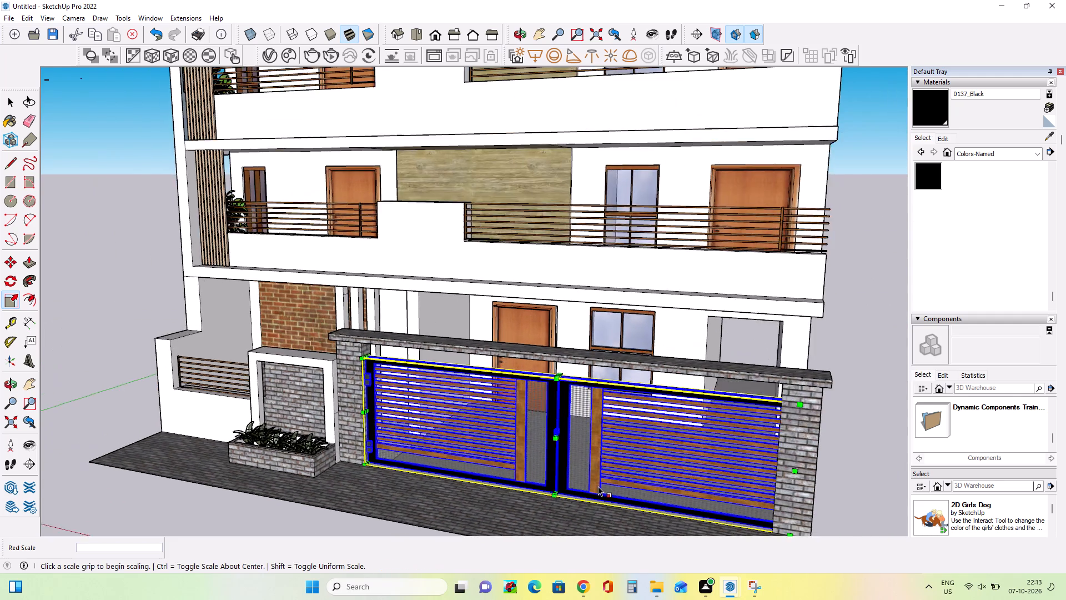
pyautogui.scroll(-3, 598, 486)
pyautogui.moveTo(599, 486); pyautogui.dragTo(686, 469, button='middle')
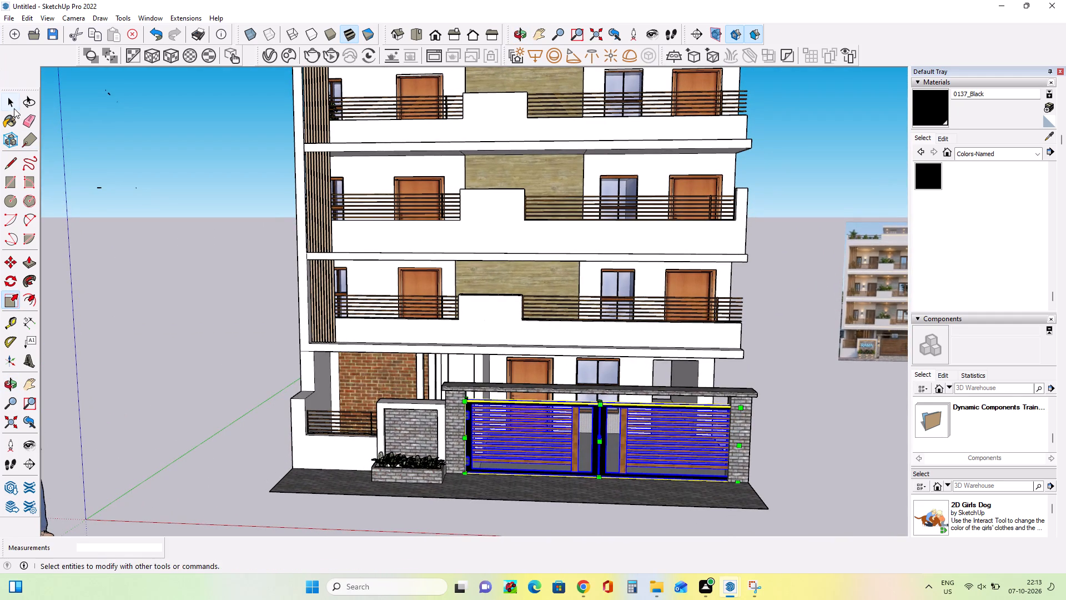
# Deselect the double gate and examine the whole building facade against the reference image beside it.
pyautogui.click(14, 110)
pyautogui.click(204, 188)
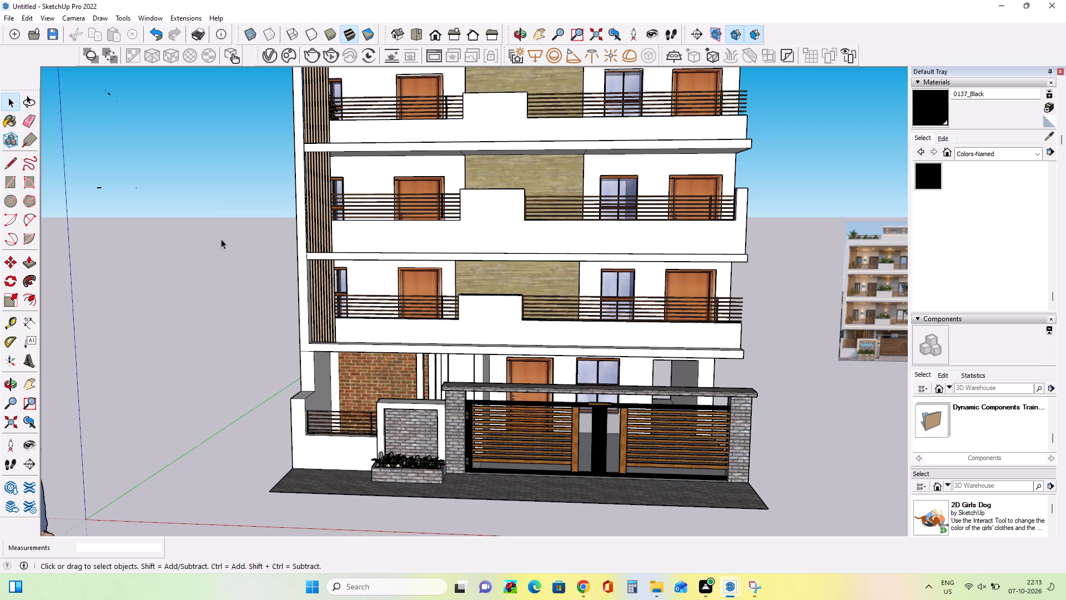
pyautogui.scroll(-8, 604, 195)
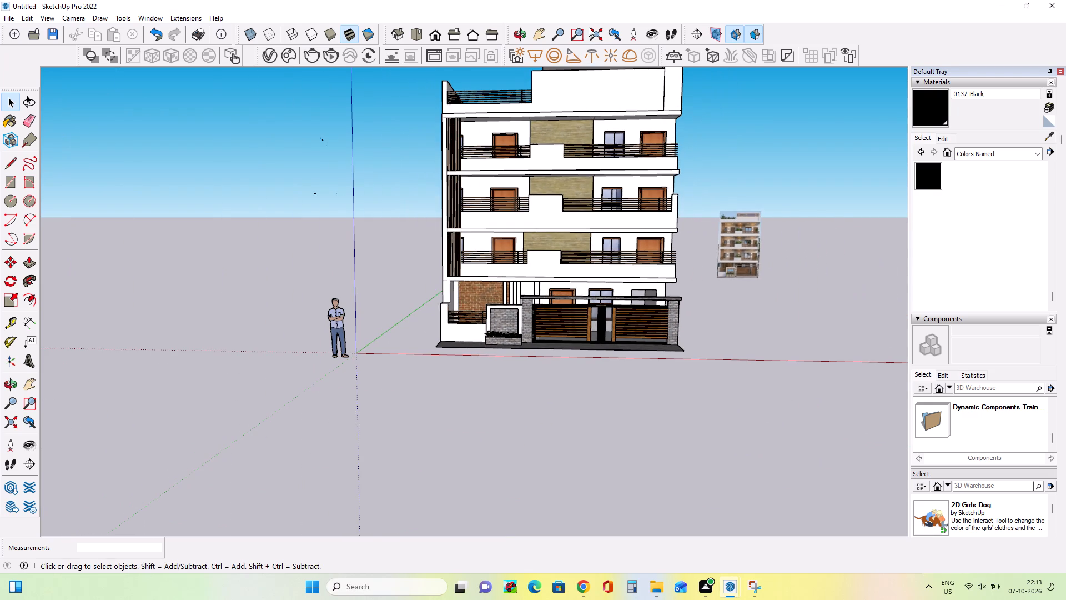
pyautogui.moveTo(594, 91); pyautogui.dragTo(614, 137, button='middle')
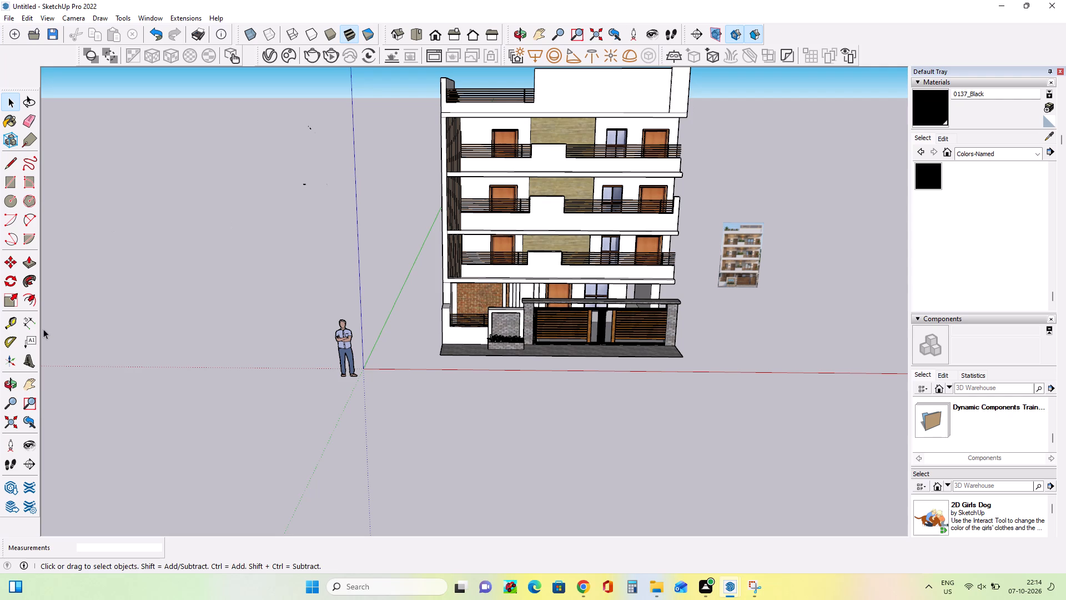
pyautogui.click(31, 393)
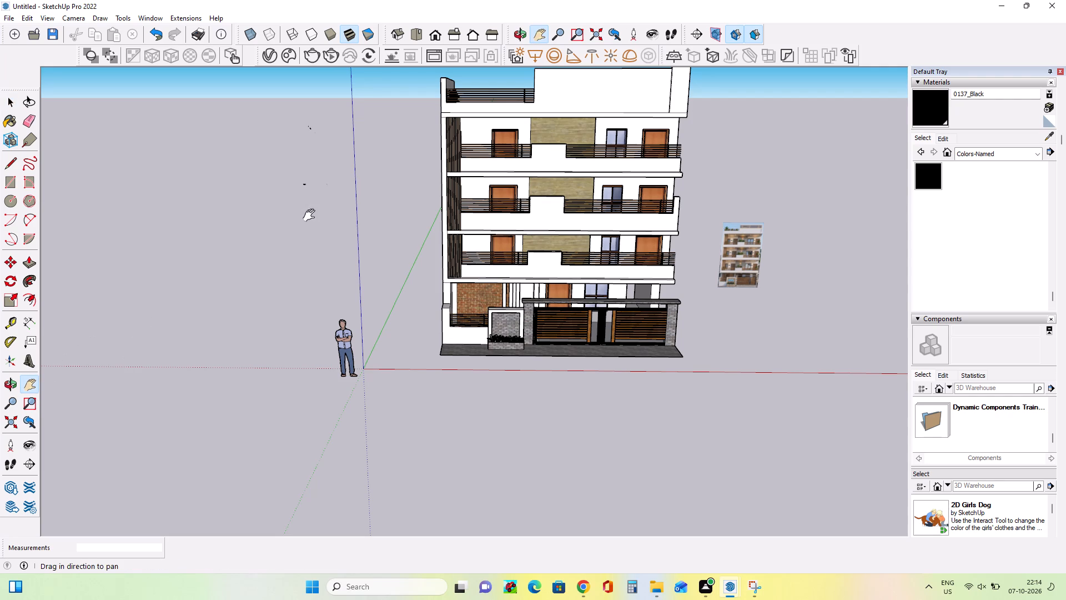
pyautogui.moveTo(312, 214); pyautogui.dragTo(263, 323)
pyautogui.moveTo(567, 369); pyautogui.dragTo(579, 331, button='middle')
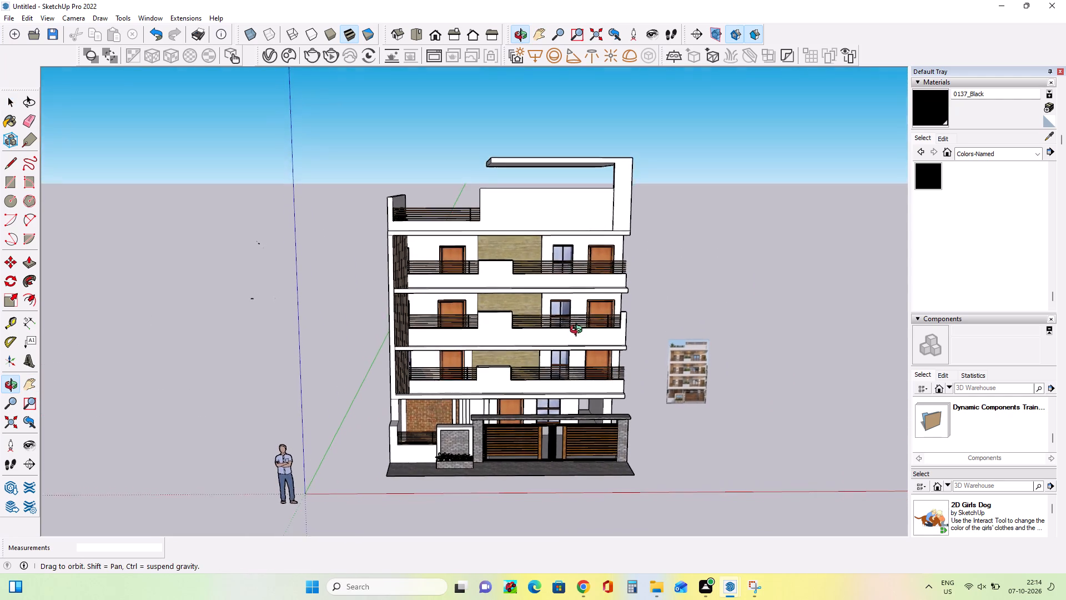
pyautogui.moveTo(579, 331); pyautogui.dragTo(579, 329, button='middle')
pyautogui.scroll(3, 579, 329)
pyautogui.moveTo(595, 369); pyautogui.dragTo(576, 373, button='middle')
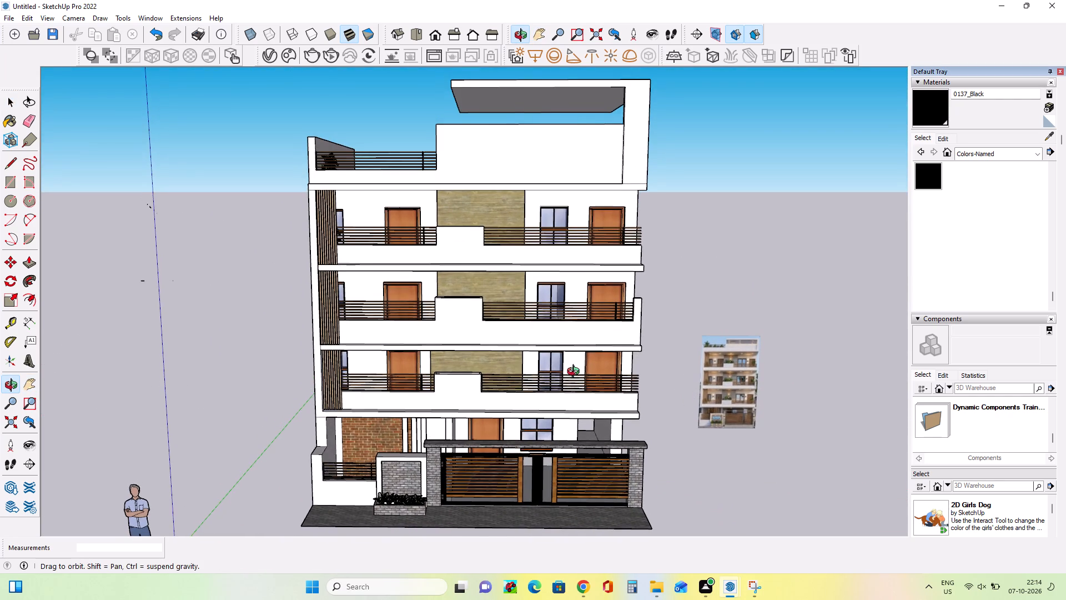
pyautogui.moveTo(576, 373); pyautogui.dragTo(562, 378, button='middle')
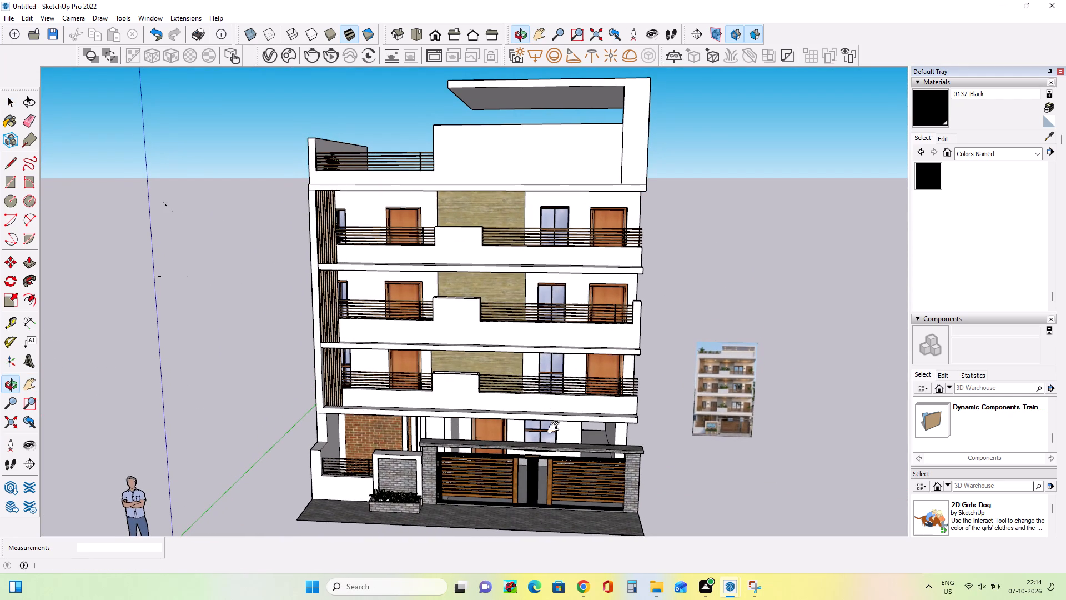
pyautogui.scroll(8, 724, 429)
pyautogui.scroll(-2, 718, 450)
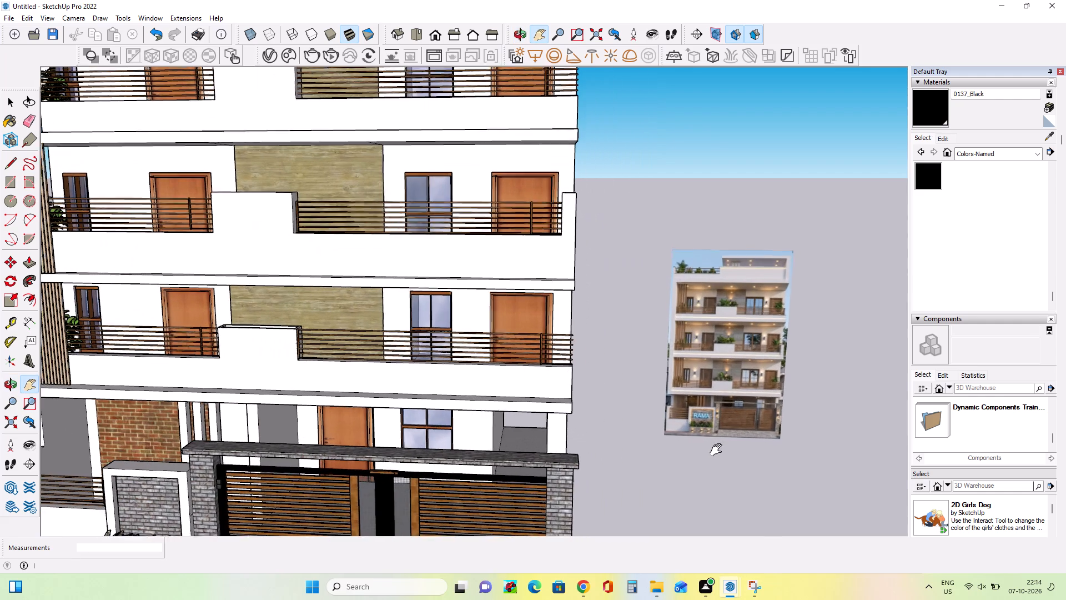
pyautogui.scroll(-11, 718, 450)
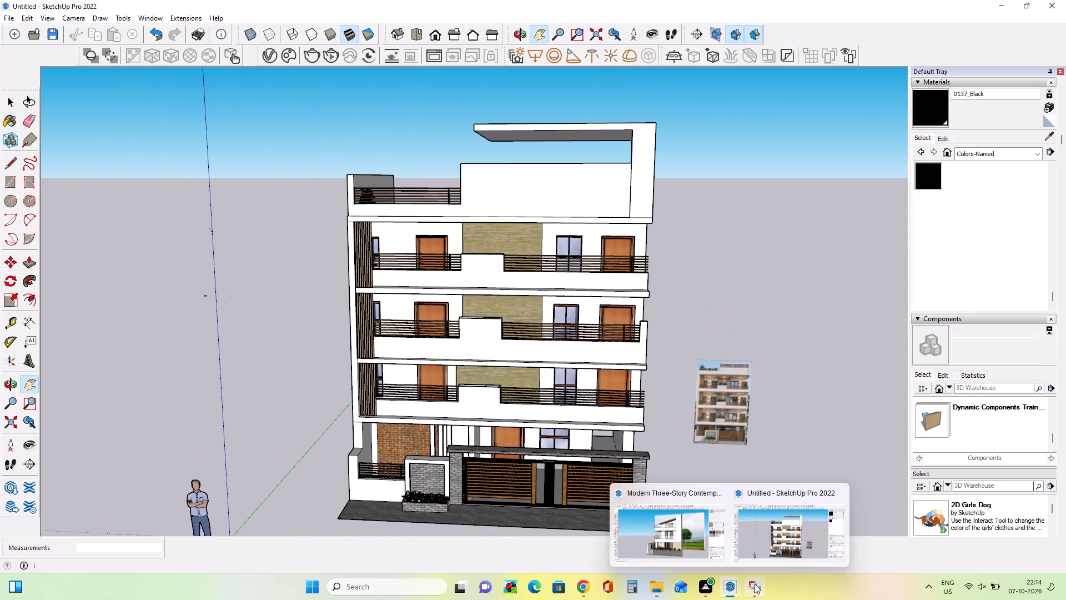
# Switch to Snipping Tool and narrow the reference image's crop frame to the RAMA sign on the front wall.
pyautogui.click(755, 584)
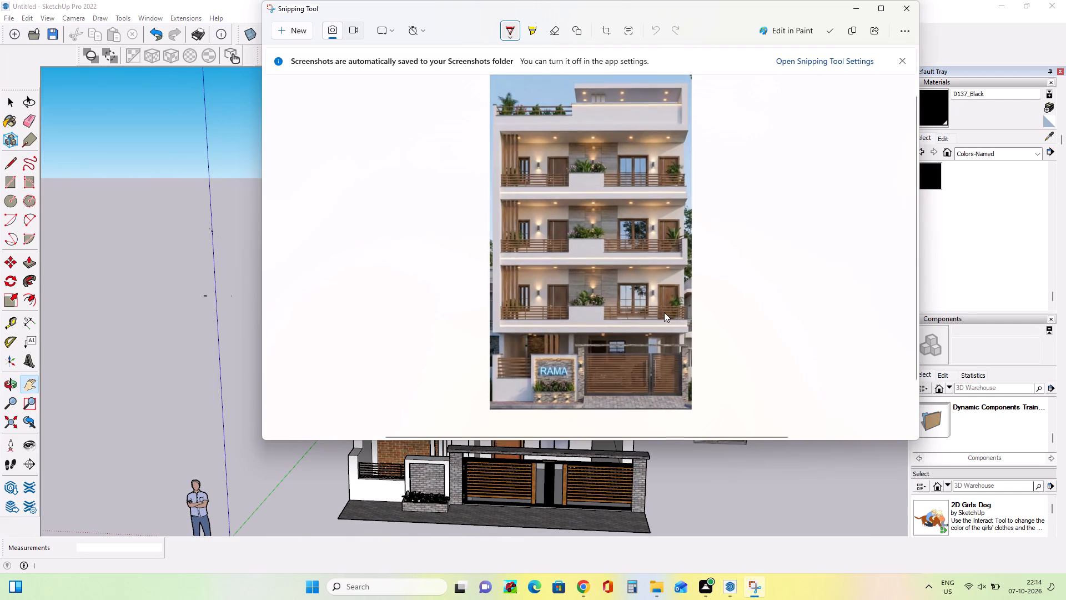
pyautogui.scroll(1, 556, 388)
pyautogui.scroll(-4, 565, 379)
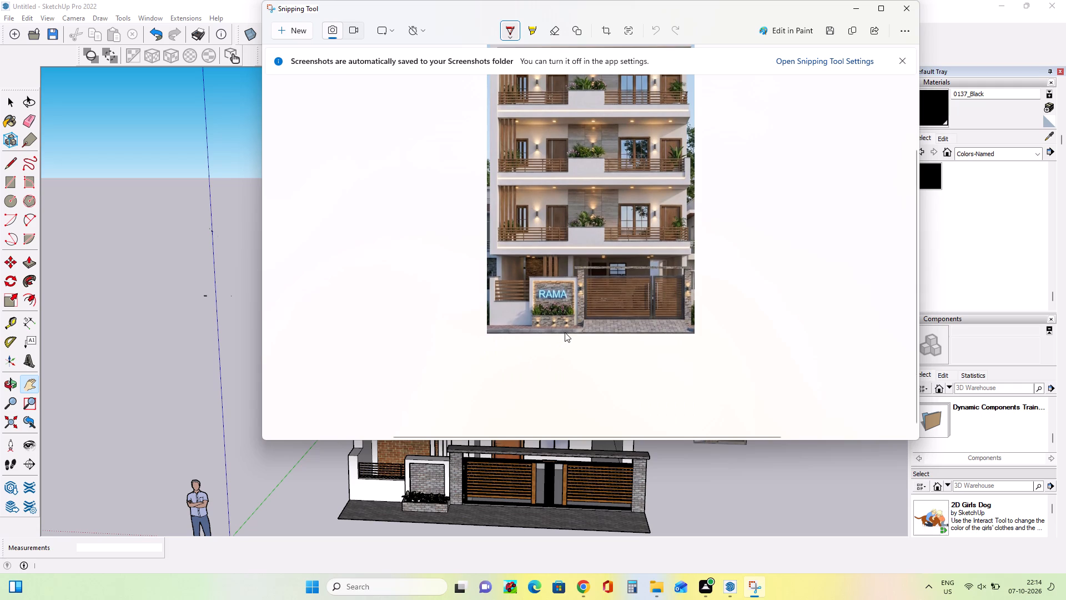
pyautogui.click(609, 29)
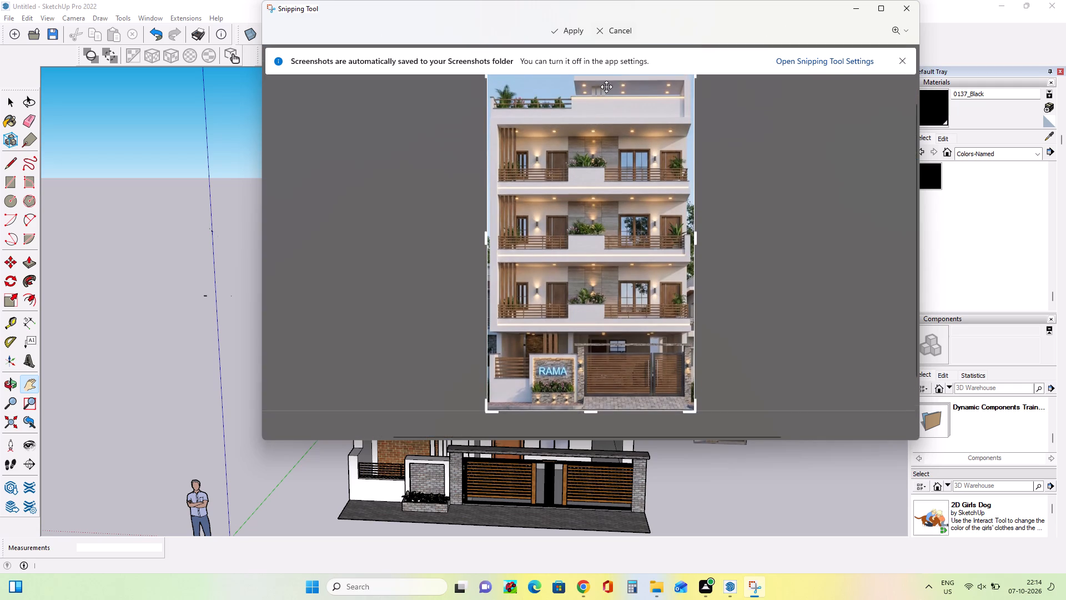
pyautogui.press('z')
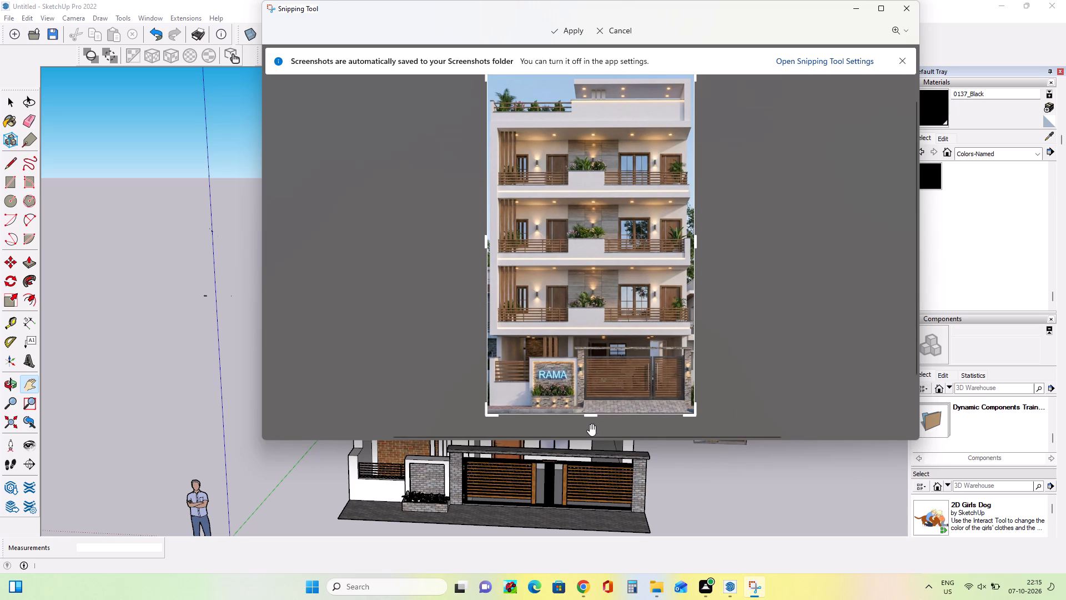
pyautogui.moveTo(591, 416); pyautogui.dragTo(591, 383)
pyautogui.moveTo(694, 238); pyautogui.dragTo(692, 238)
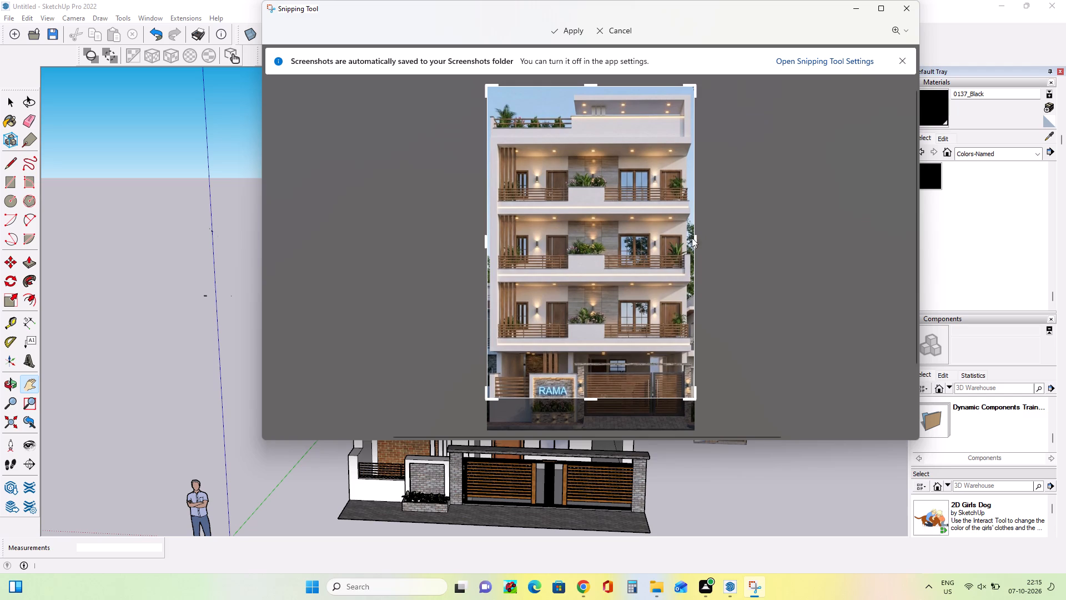
pyautogui.moveTo(692, 238); pyautogui.dragTo(566, 286)
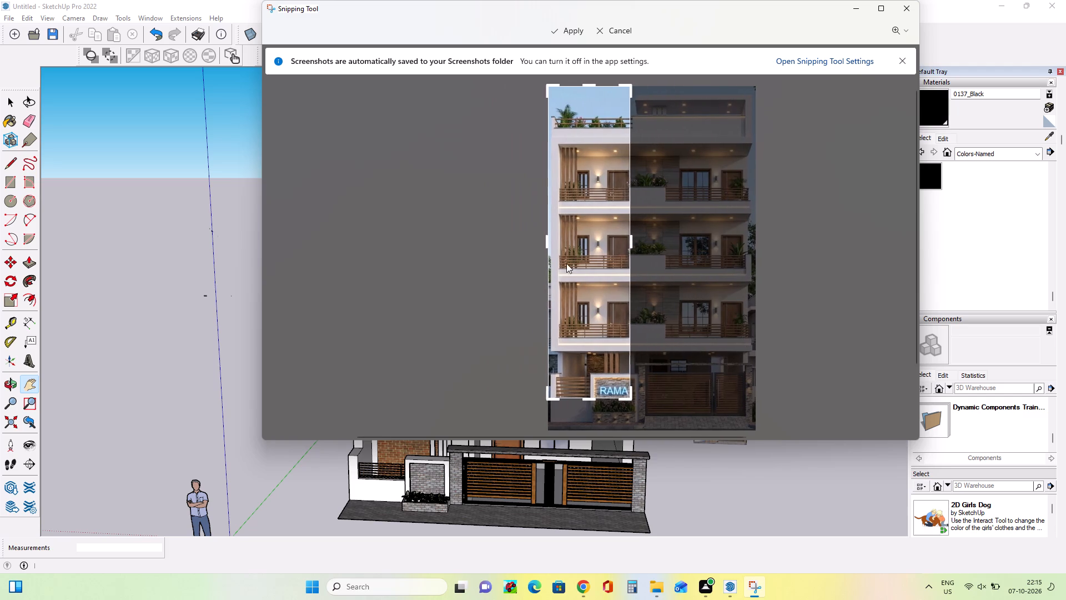
pyautogui.moveTo(548, 239); pyautogui.dragTo(589, 246)
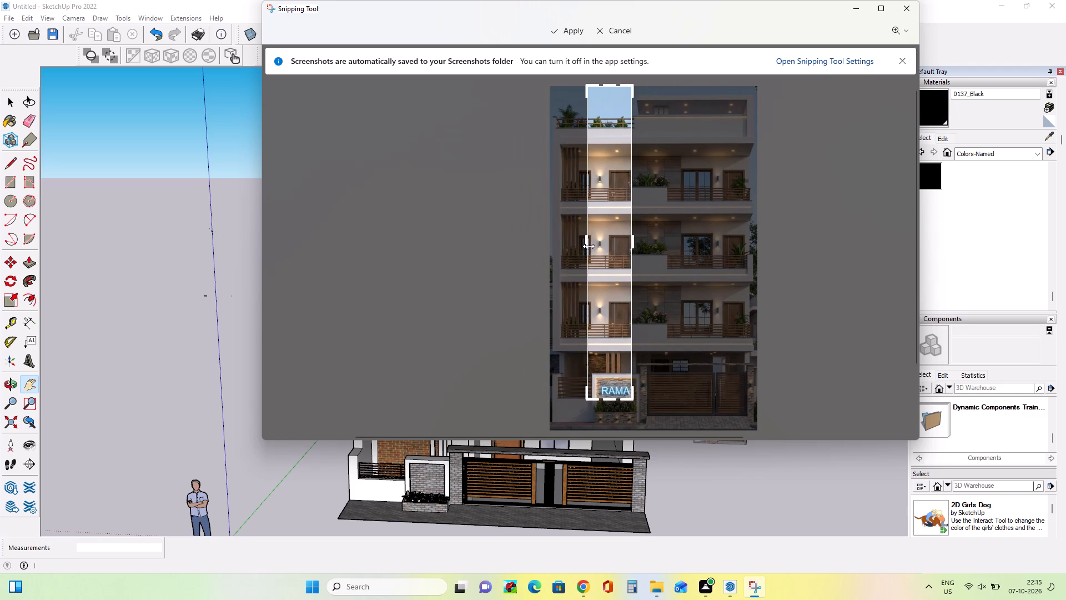
pyautogui.moveTo(589, 246); pyautogui.dragTo(599, 247)
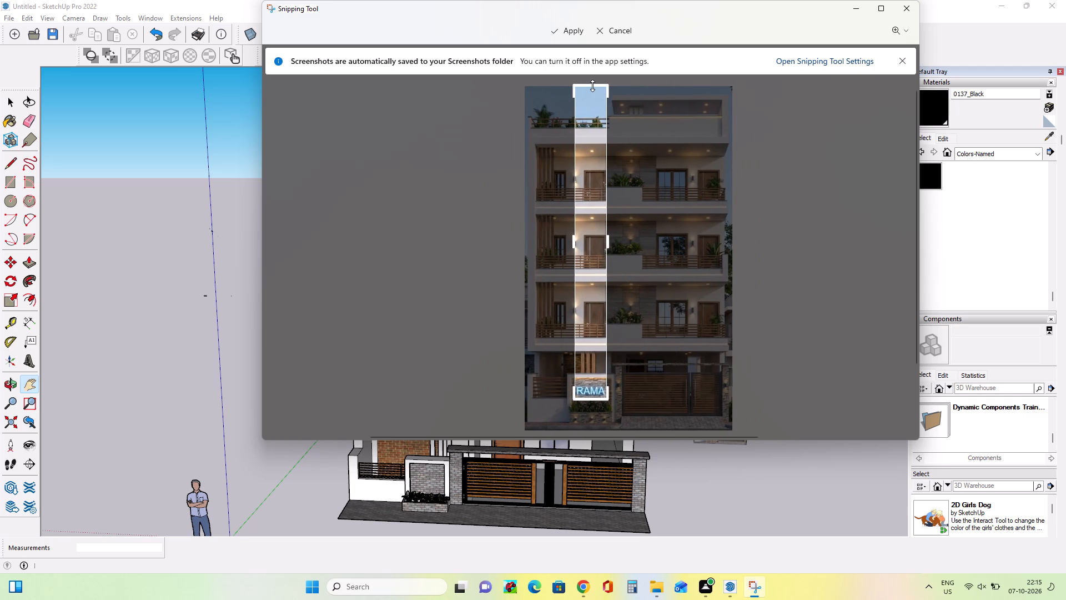
pyautogui.moveTo(592, 86); pyautogui.dragTo(587, 396)
# Lower the crop frame's top edge from above the building to just over the RAMA sign and try tightening it further.
pyautogui.scroll(2, 591, 259)
pyautogui.scroll(-1, 581, 352)
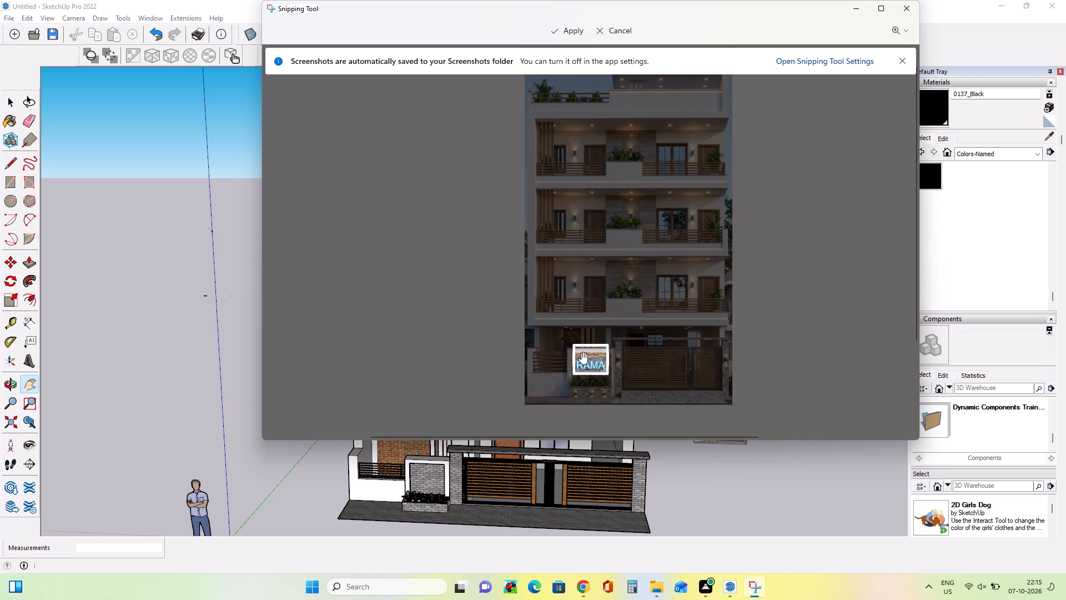
pyautogui.moveTo(587, 344); pyautogui.dragTo(589, 356)
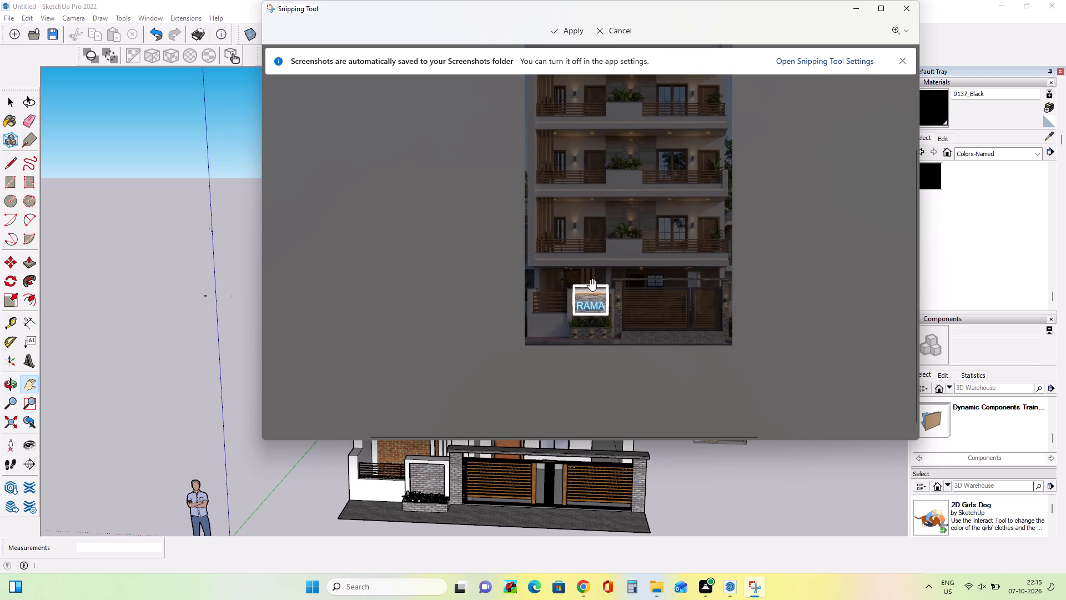
pyautogui.click(590, 285)
pyautogui.moveTo(591, 285); pyautogui.dragTo(593, 290)
pyautogui.scroll(3, 594, 289)
pyautogui.scroll(-3, 595, 288)
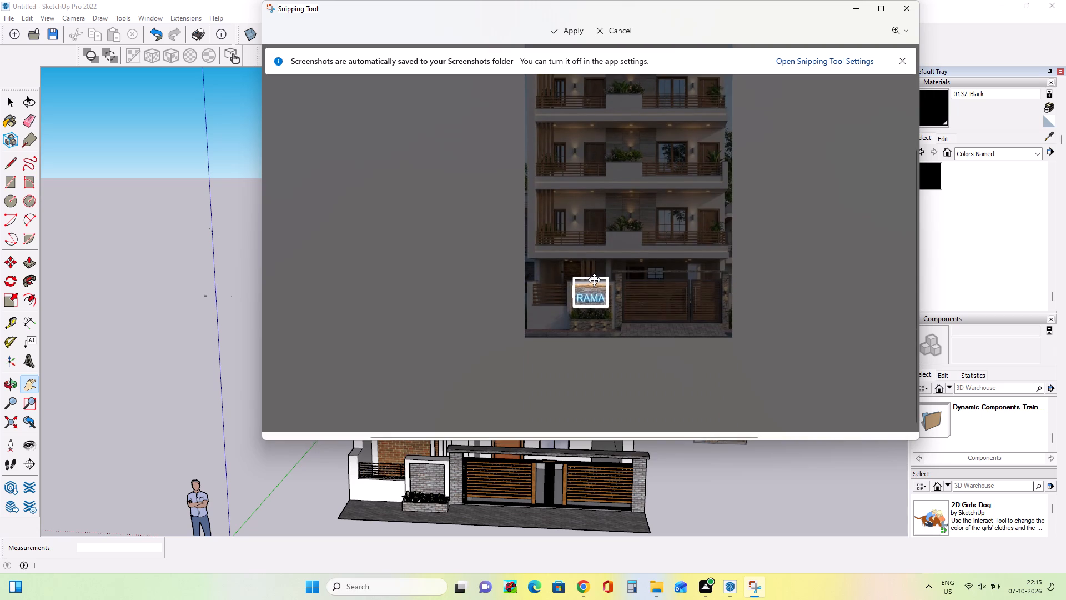
pyautogui.click(592, 278)
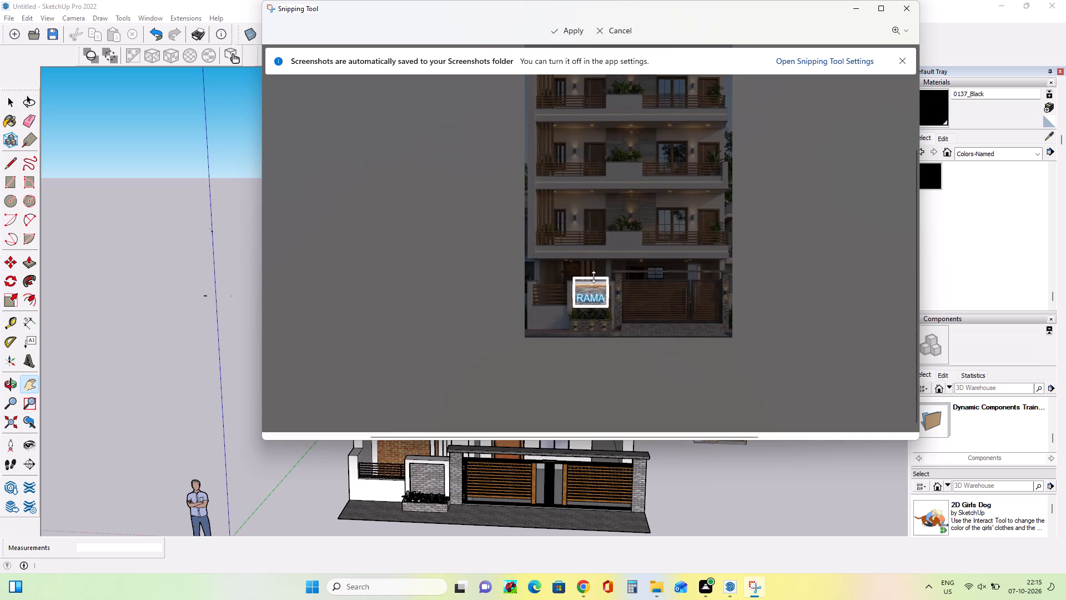
pyautogui.click(593, 277)
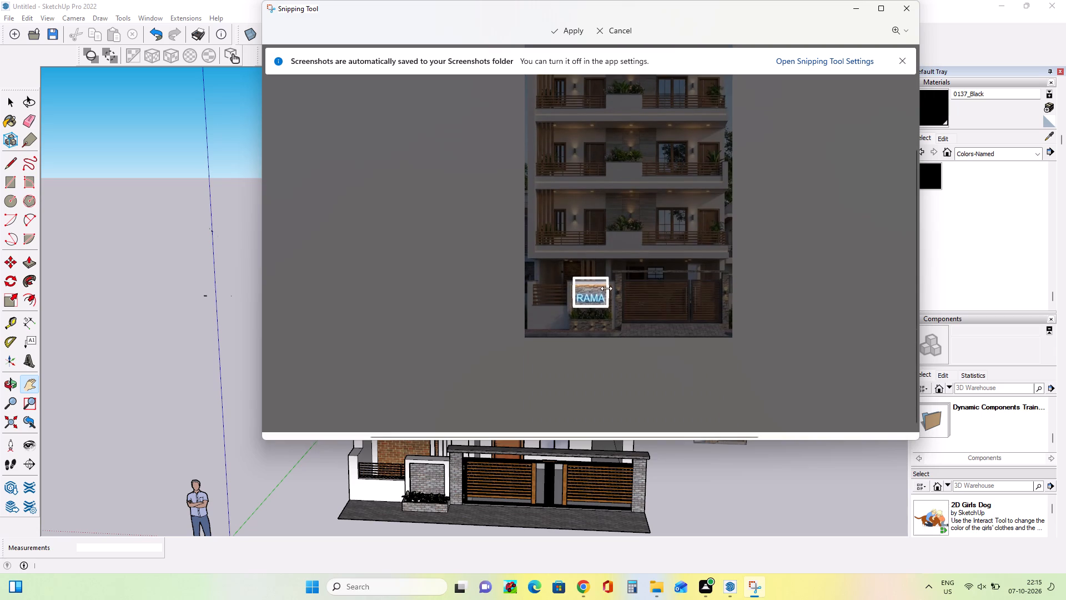
pyautogui.click(606, 288)
pyautogui.moveTo(597, 284); pyautogui.dragTo(596, 287)
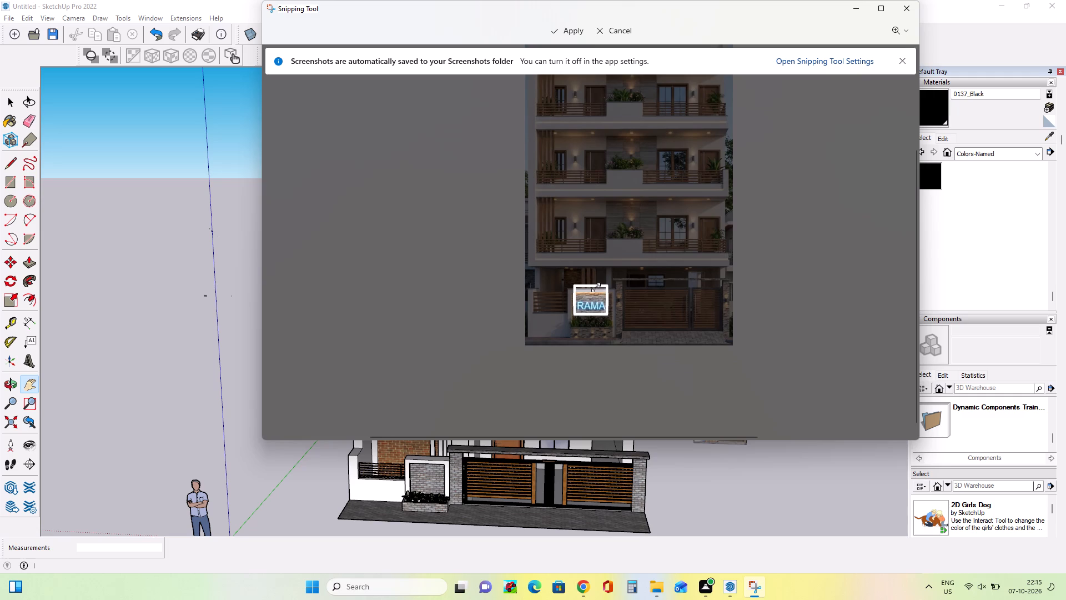
pyautogui.moveTo(596, 287); pyautogui.dragTo(599, 298)
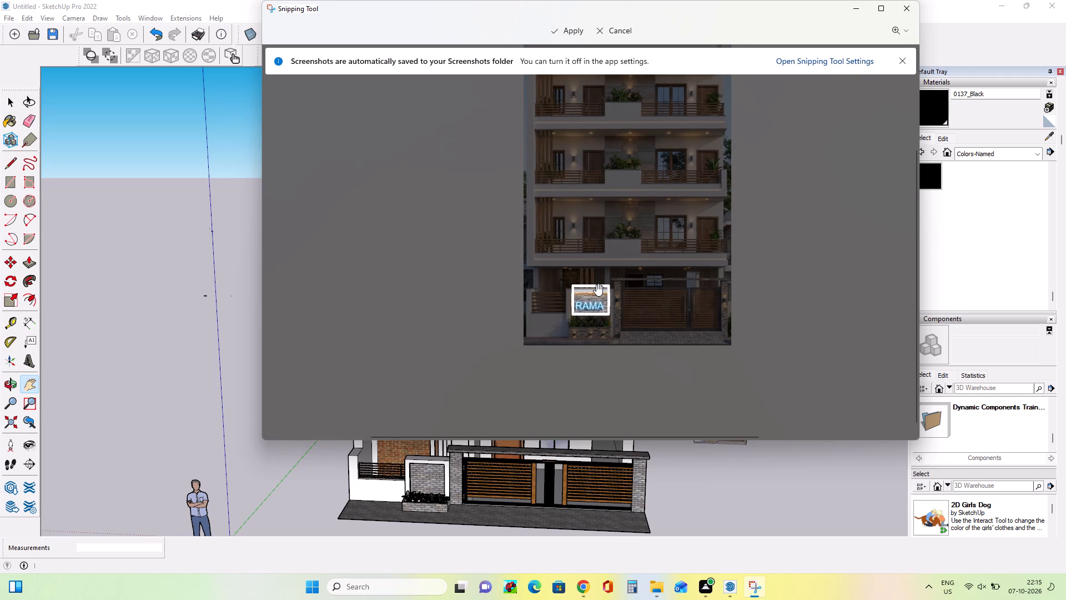
pyautogui.moveTo(591, 283); pyautogui.dragTo(591, 285)
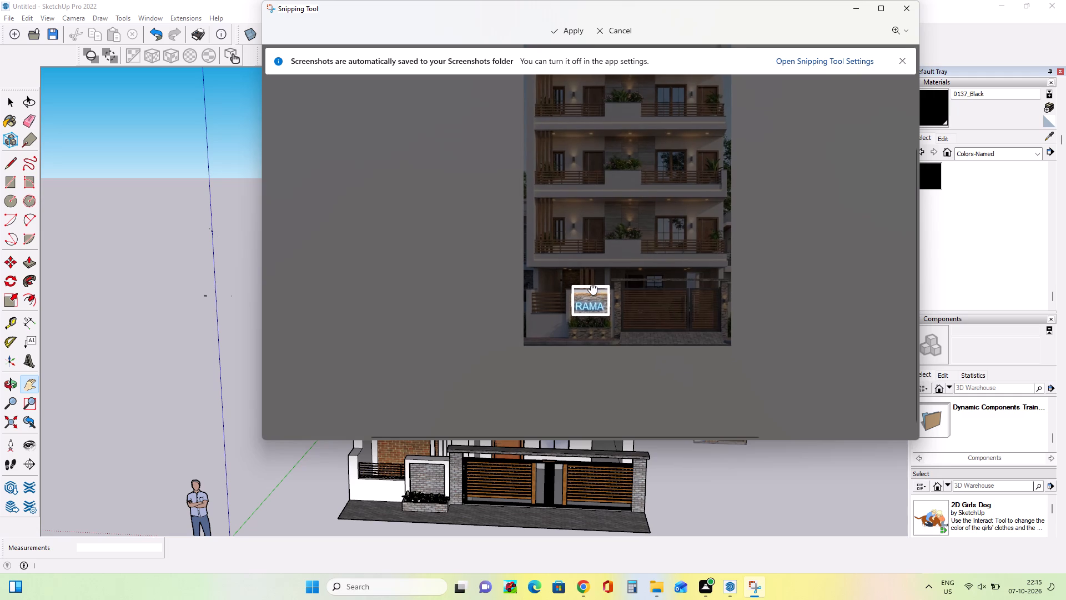
pyautogui.moveTo(591, 285); pyautogui.dragTo(589, 291)
pyautogui.moveTo(586, 289); pyautogui.dragTo(585, 297)
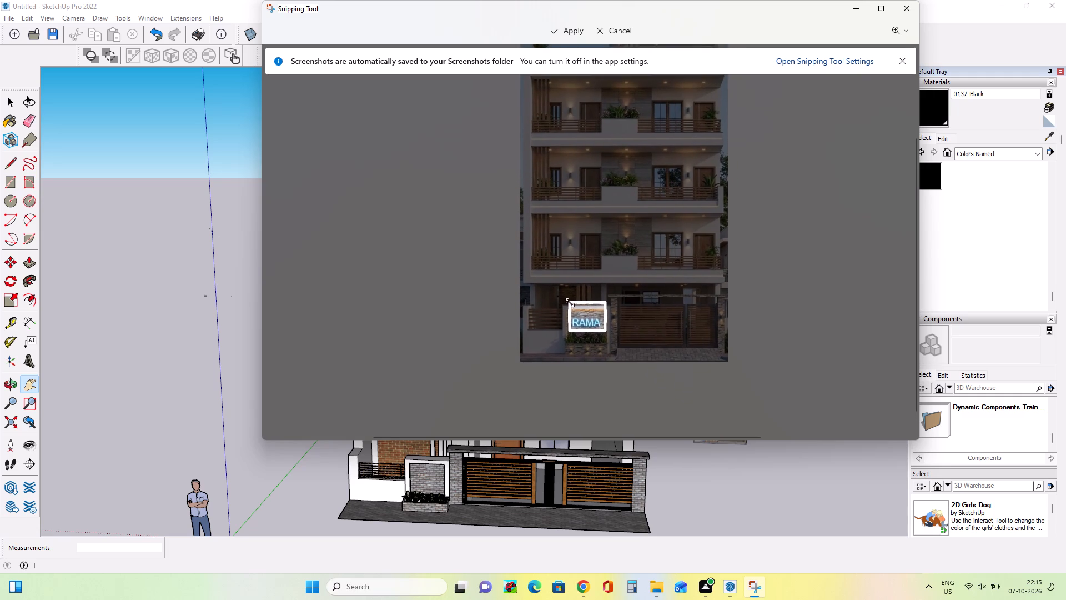
pyautogui.moveTo(572, 304); pyautogui.dragTo(576, 312)
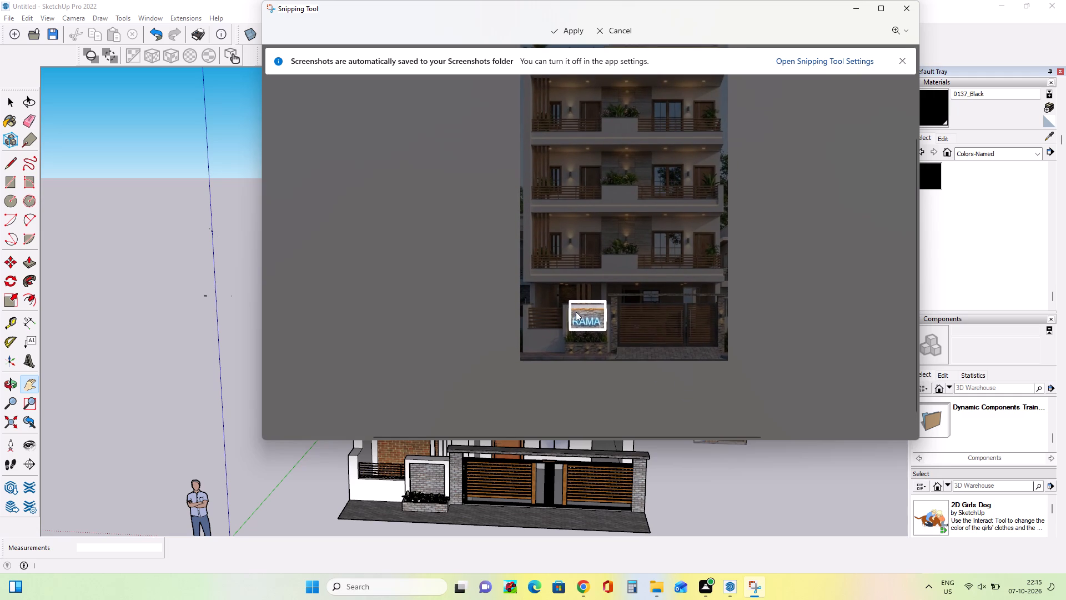
pyautogui.moveTo(576, 312); pyautogui.dragTo(575, 312)
pyautogui.click(589, 286)
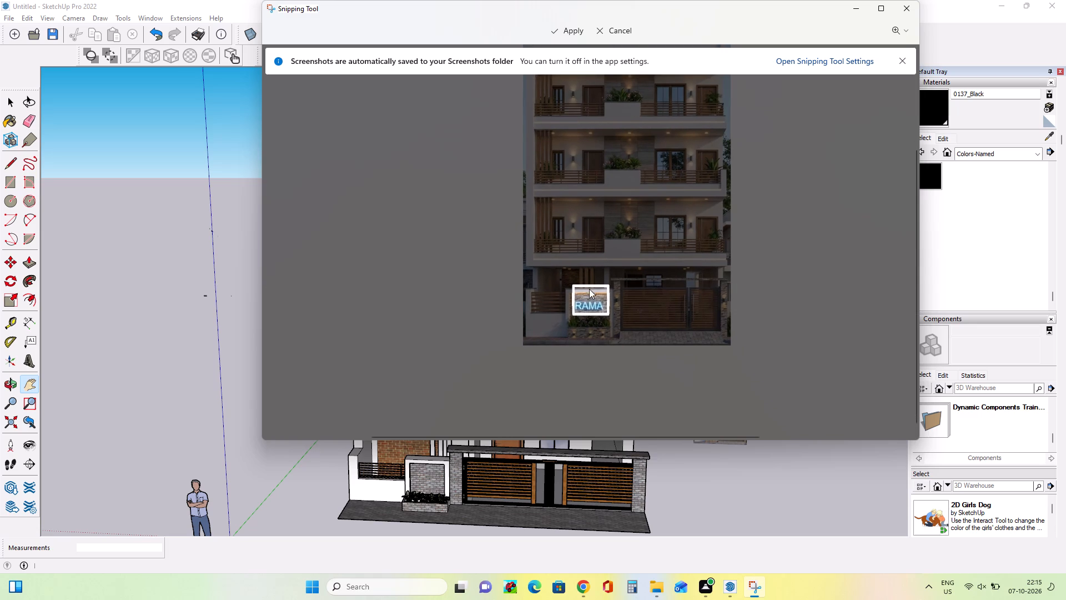
pyautogui.click(590, 281)
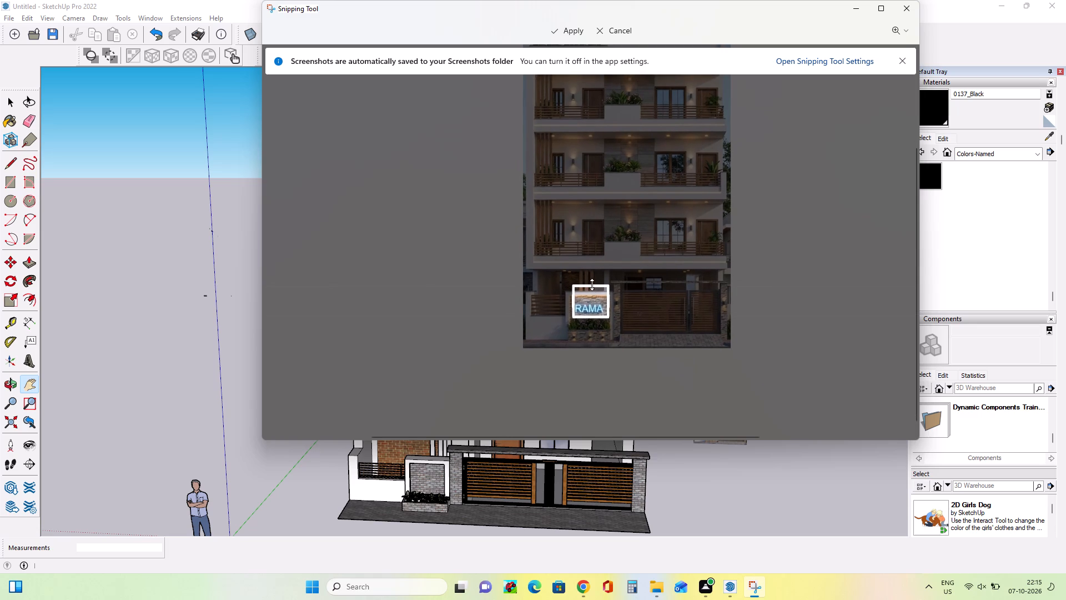
pyautogui.moveTo(592, 284); pyautogui.dragTo(590, 294)
pyautogui.moveTo(591, 283); pyautogui.dragTo(590, 297)
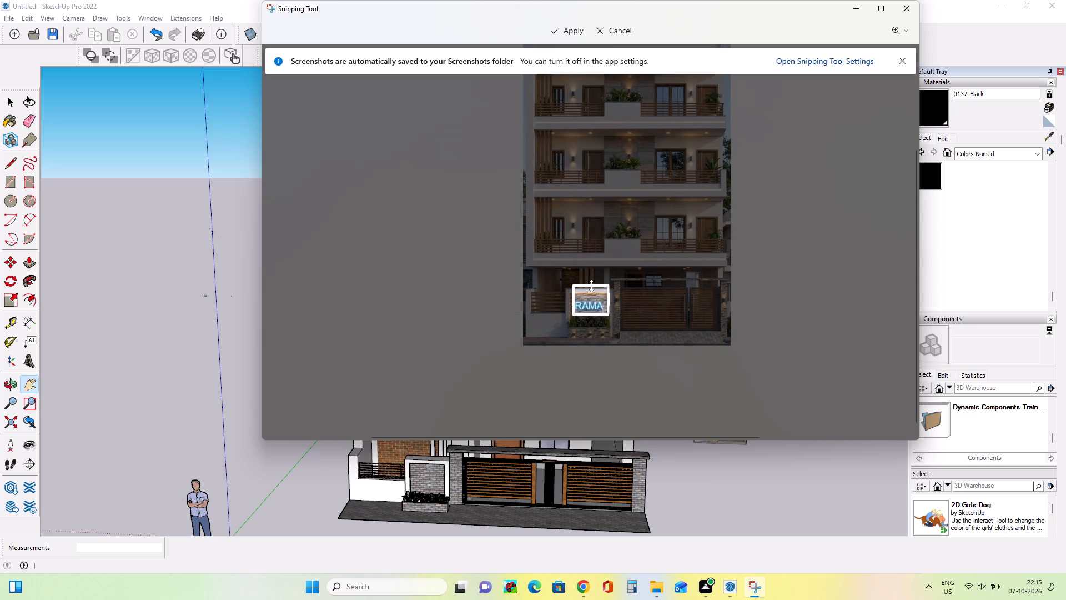
pyautogui.moveTo(591, 286); pyautogui.dragTo(590, 294)
pyautogui.moveTo(590, 284); pyautogui.dragTo(590, 289)
pyautogui.rightClick(590, 289)
# Centre the crop frame over the RAMA sign's stone panel and apply the crop.
pyautogui.moveTo(593, 287); pyautogui.dragTo(594, 294)
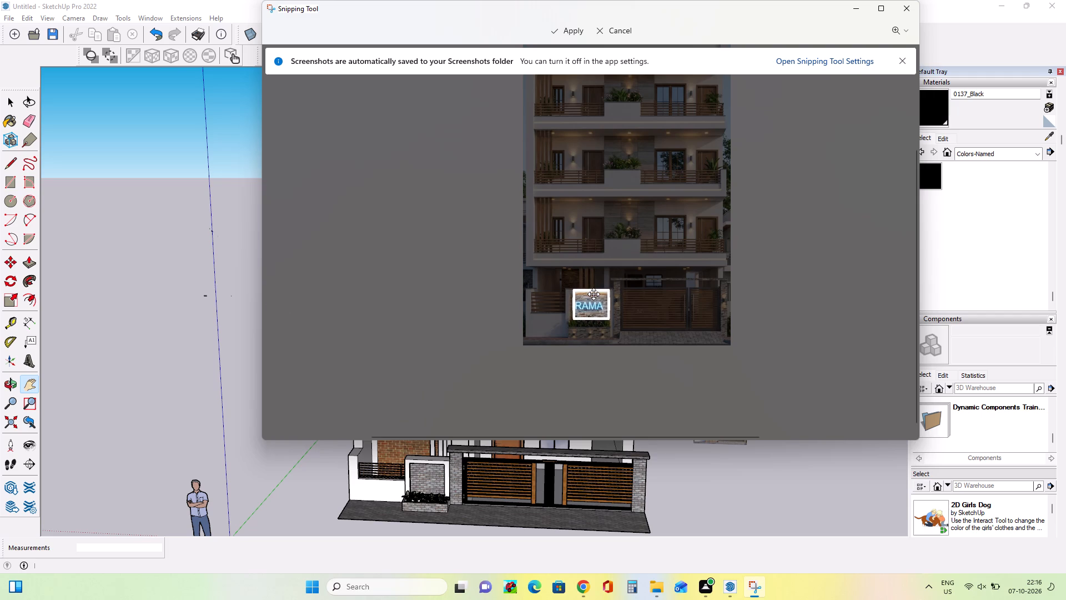
pyautogui.moveTo(594, 294); pyautogui.dragTo(591, 294)
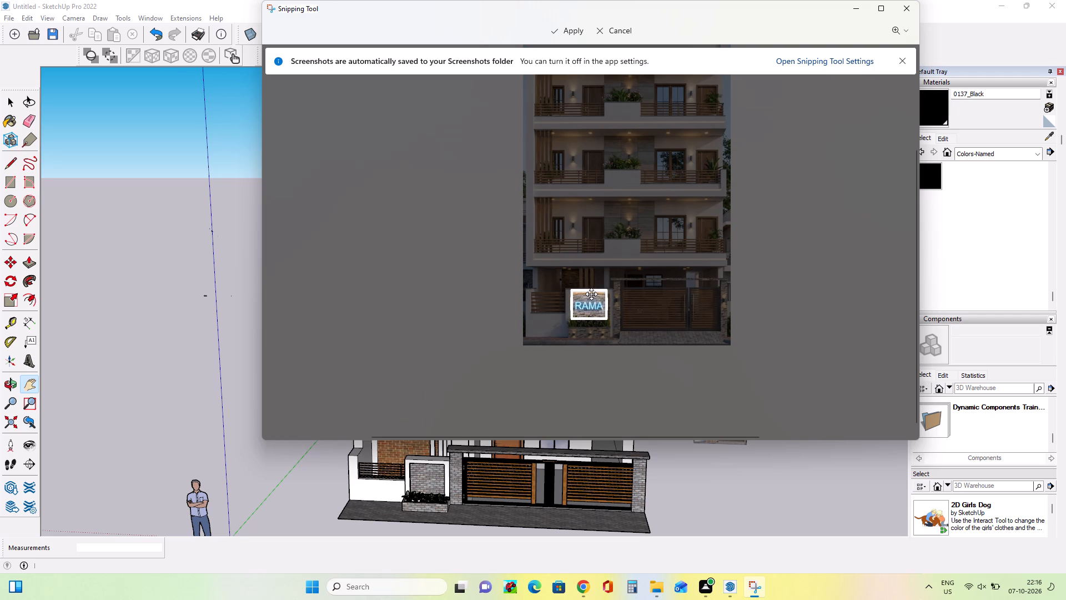
pyautogui.moveTo(591, 294); pyautogui.dragTo(591, 296)
pyautogui.click(594, 292)
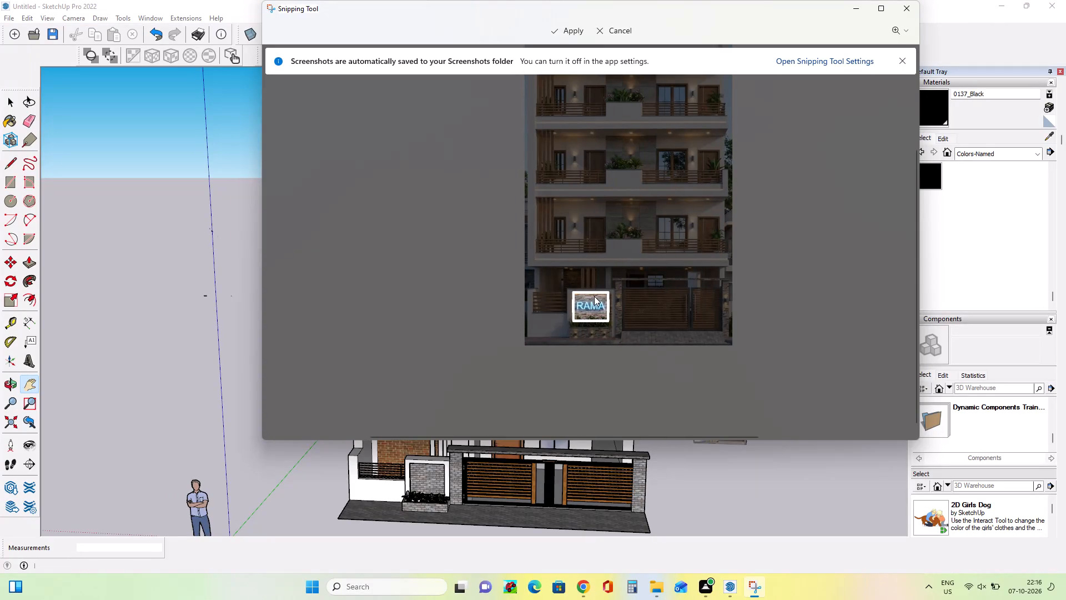
pyautogui.moveTo(593, 322); pyautogui.dragTo(594, 314)
pyautogui.moveTo(594, 321); pyautogui.dragTo(594, 313)
pyautogui.click(564, 26)
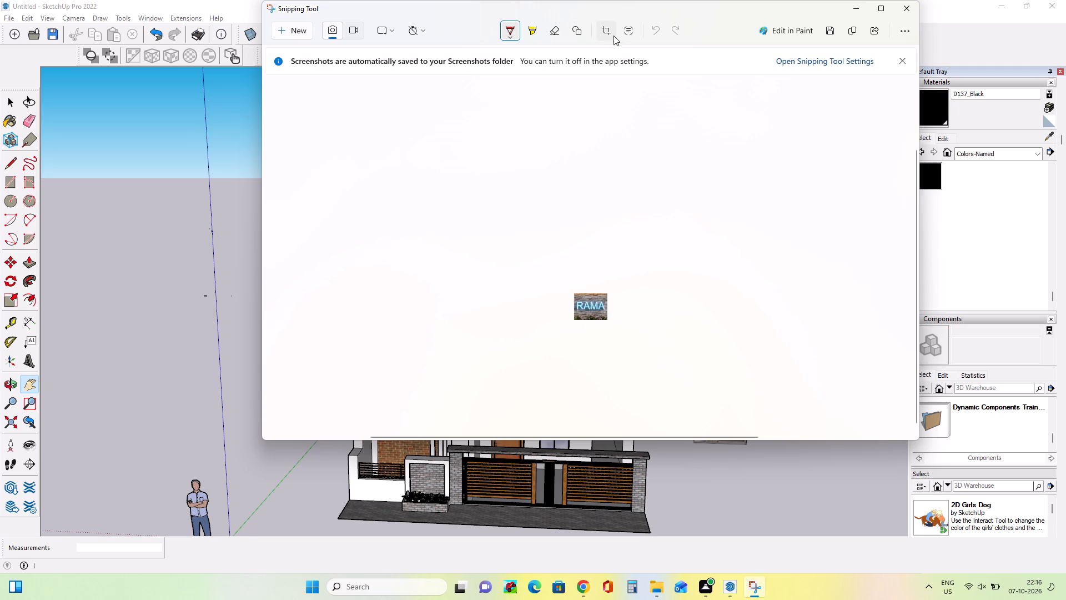
pyautogui.click(610, 34)
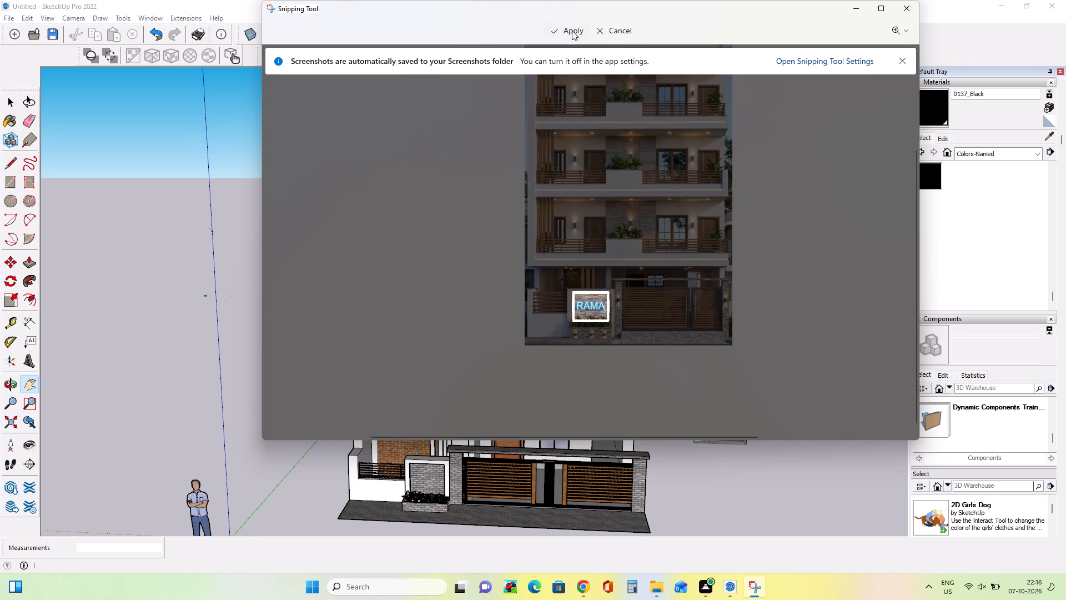
pyautogui.click(572, 29)
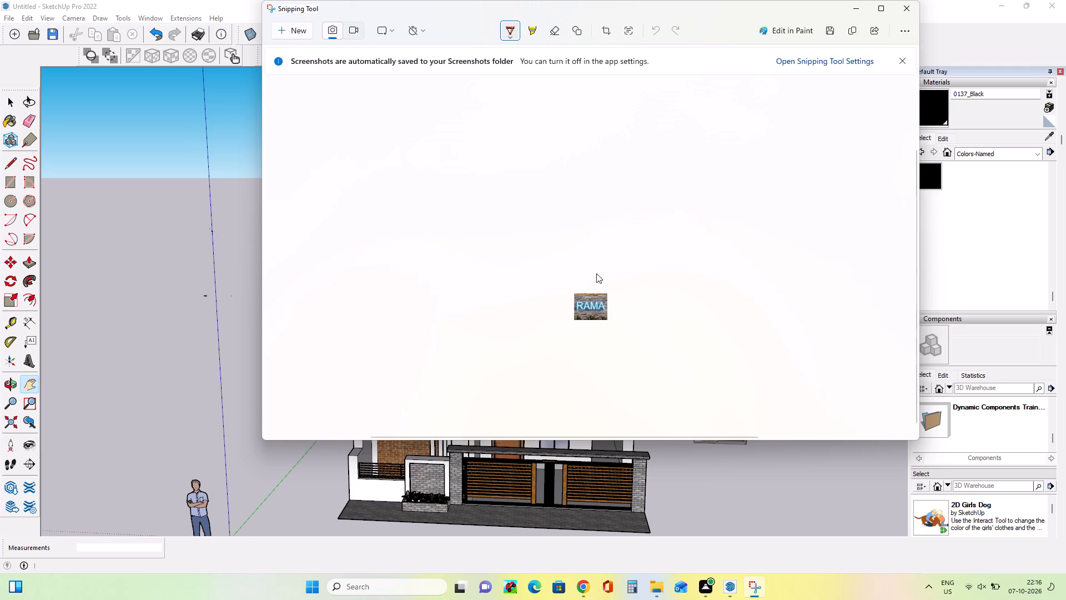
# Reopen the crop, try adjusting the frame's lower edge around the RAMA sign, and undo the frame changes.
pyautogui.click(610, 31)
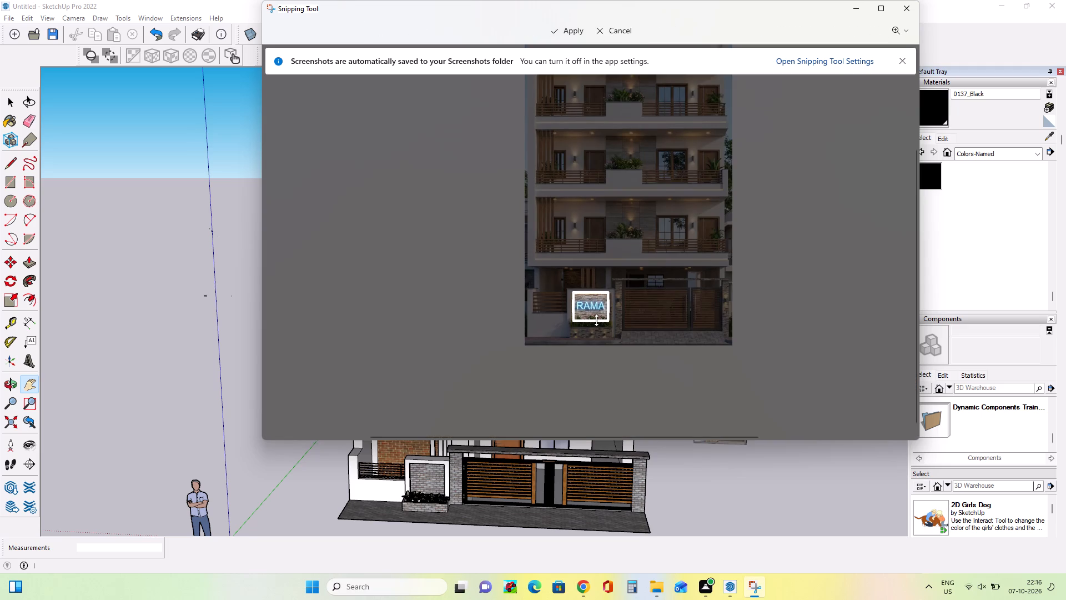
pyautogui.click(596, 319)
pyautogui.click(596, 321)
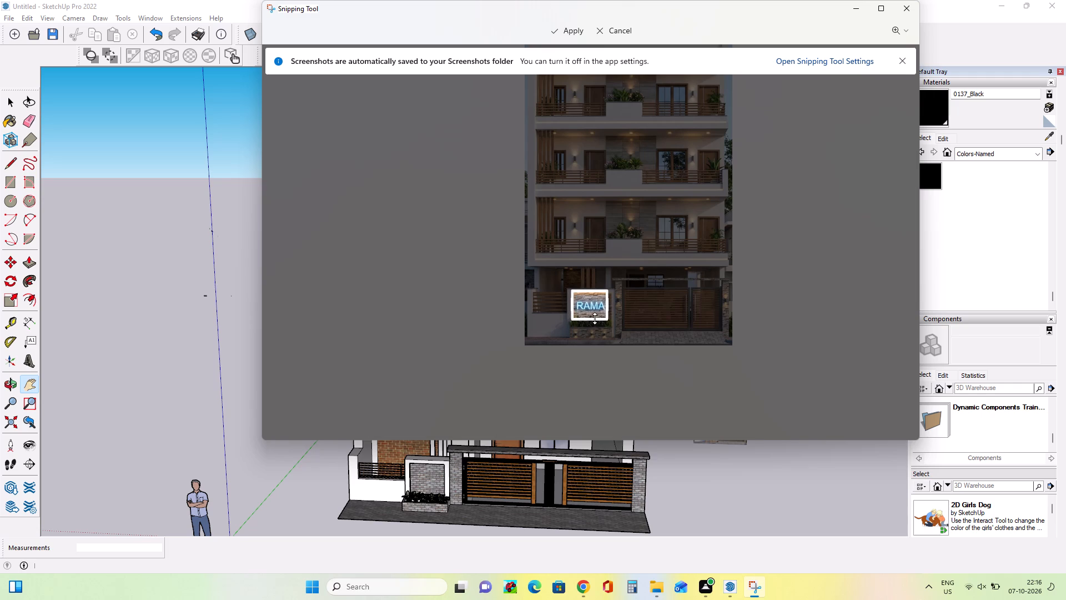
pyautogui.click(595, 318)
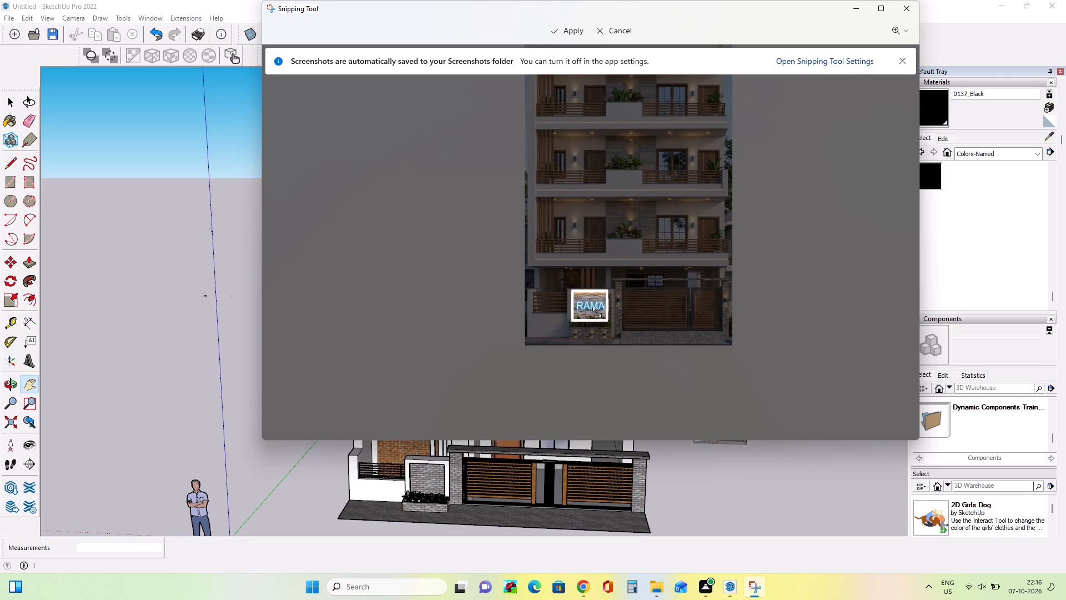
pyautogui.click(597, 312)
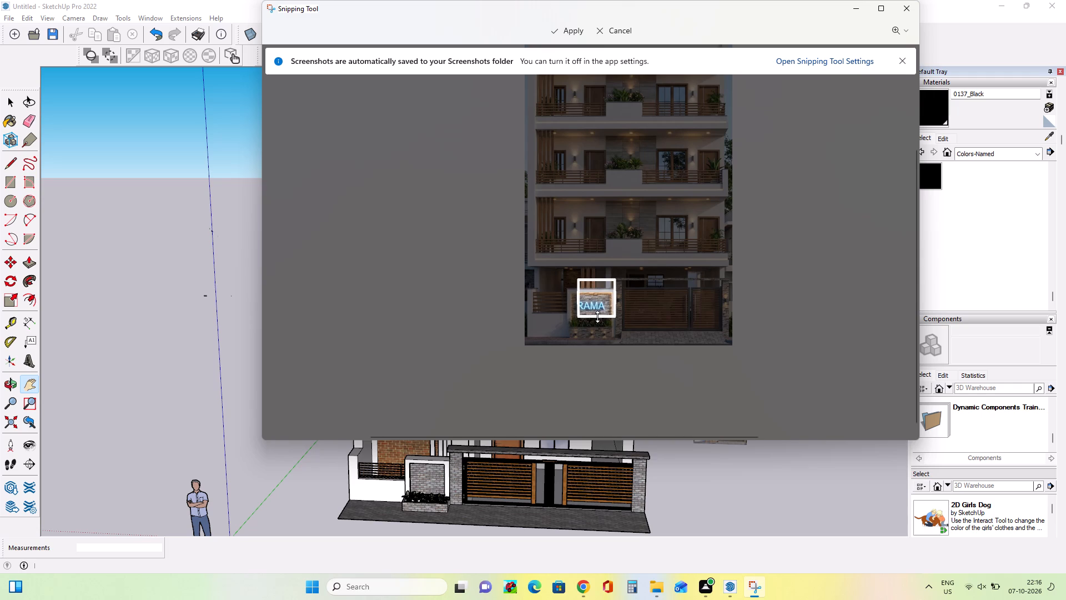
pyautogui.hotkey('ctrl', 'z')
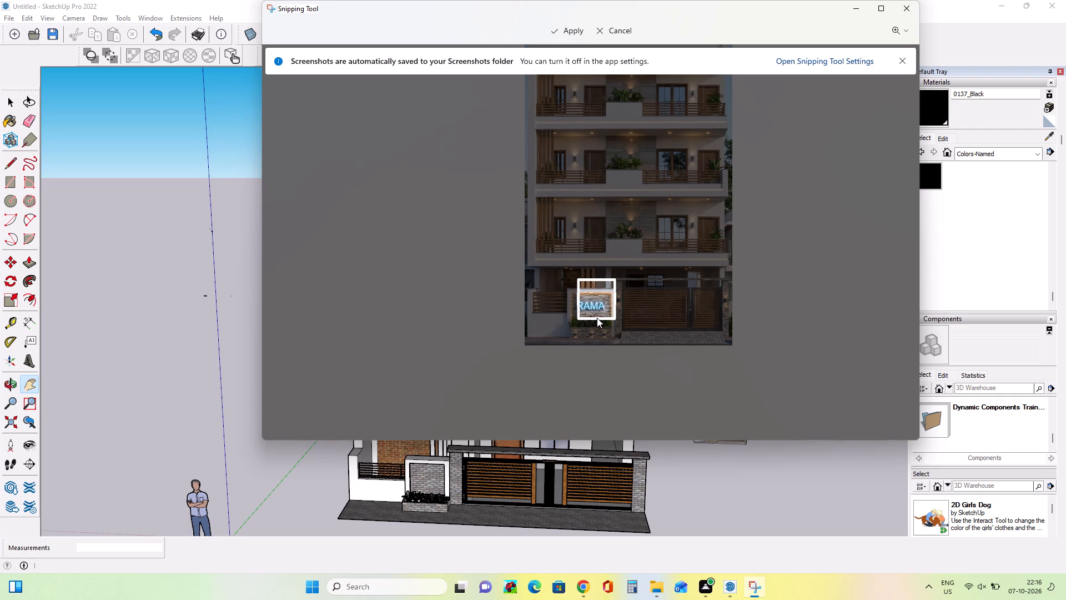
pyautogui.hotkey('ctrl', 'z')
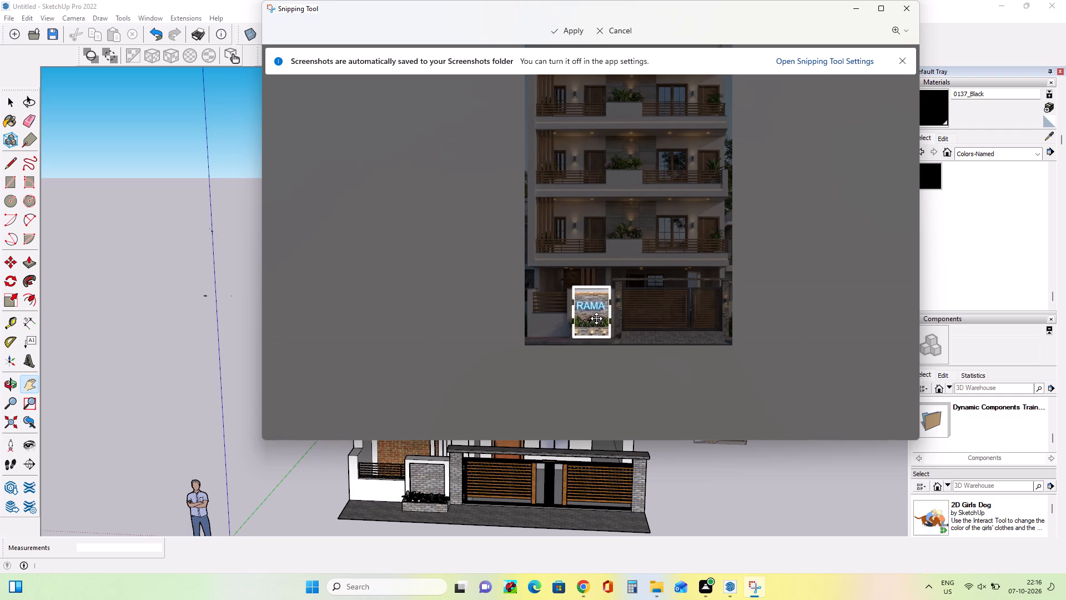
# Tighten the crop frame around the RAMA lettering on the stone panel, excluding the plants below, and apply the crop.
pyautogui.click(596, 318)
pyautogui.click(601, 321)
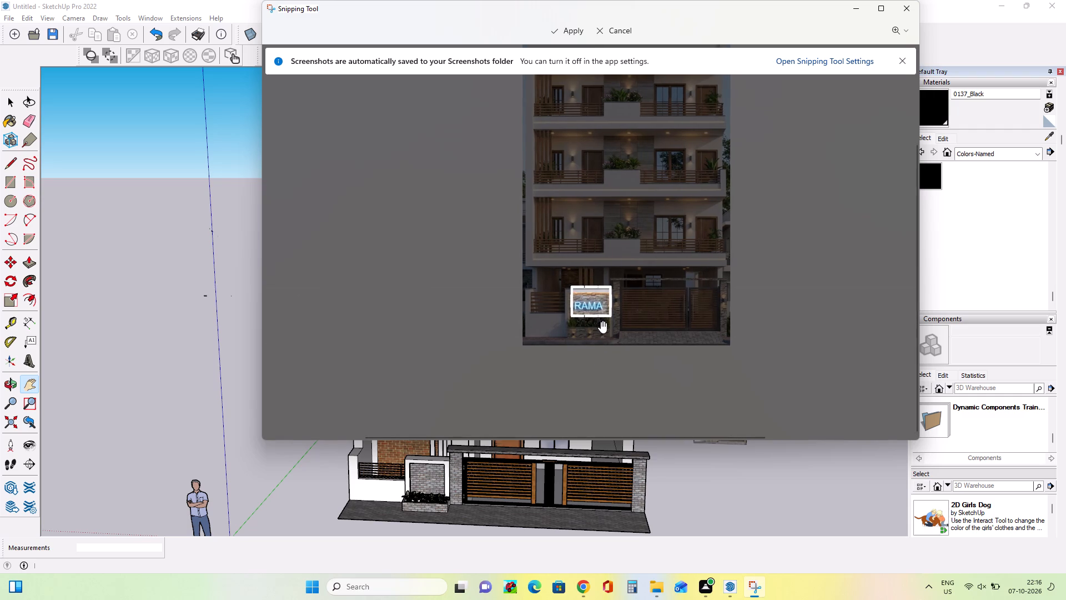
pyautogui.moveTo(589, 287); pyautogui.dragTo(589, 304)
pyautogui.moveTo(585, 288); pyautogui.dragTo(585, 296)
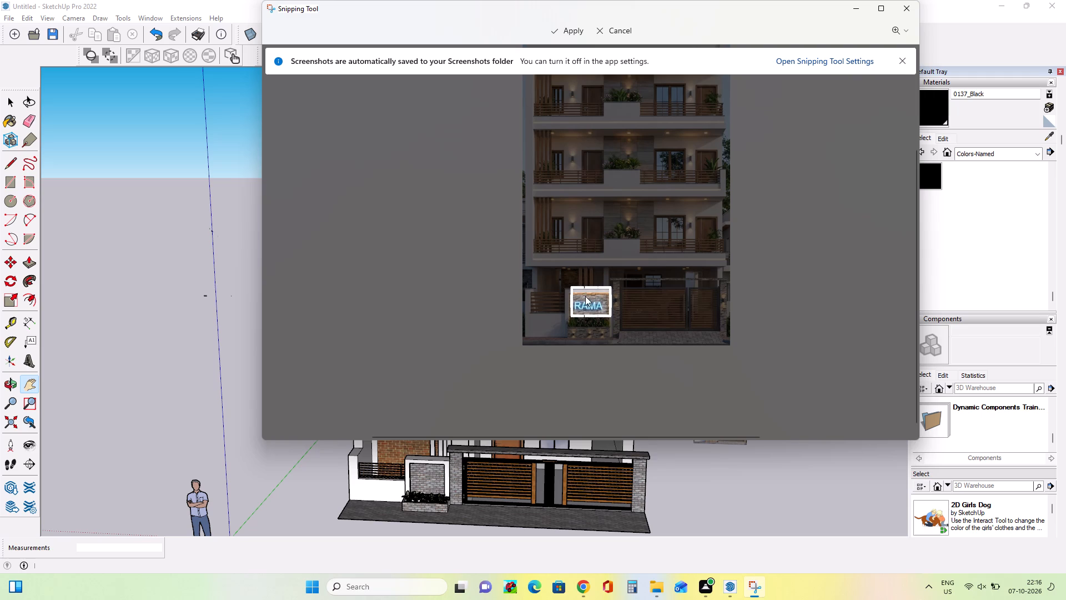
pyautogui.moveTo(585, 296); pyautogui.dragTo(585, 301)
pyautogui.moveTo(608, 301); pyautogui.dragTo(602, 303)
pyautogui.moveTo(592, 288); pyautogui.dragTo(591, 297)
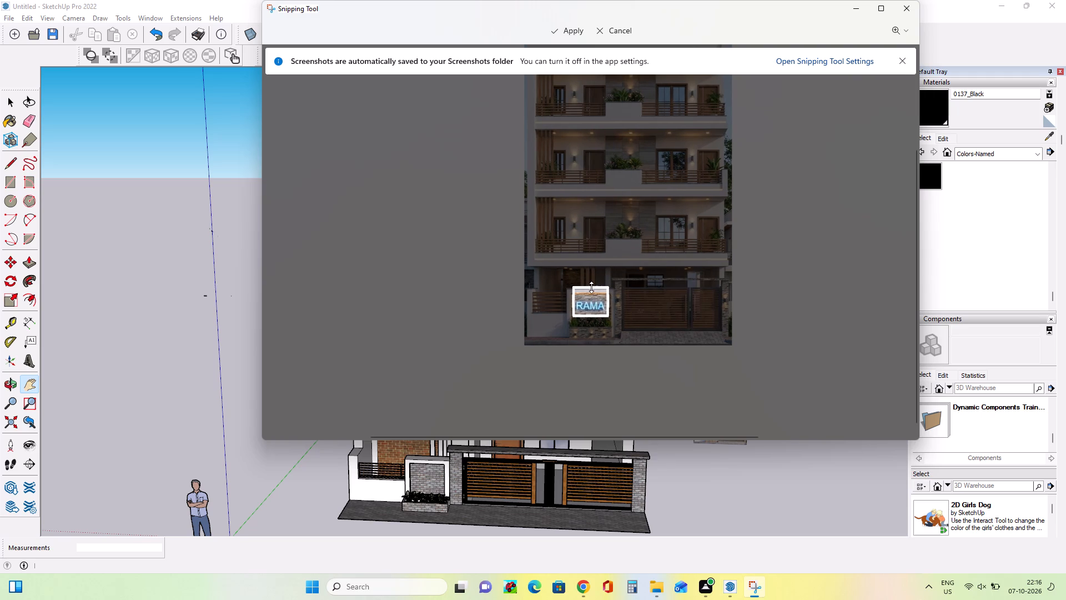
pyautogui.click(591, 287)
pyautogui.click(591, 285)
pyautogui.moveTo(581, 289); pyautogui.dragTo(582, 296)
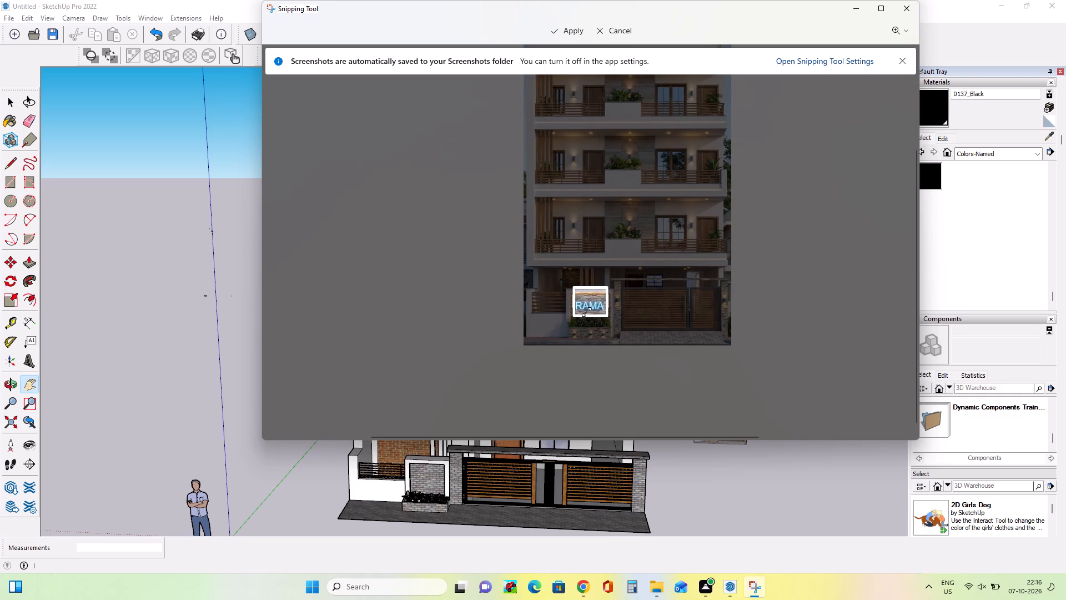
pyautogui.moveTo(594, 301); pyautogui.dragTo(592, 308)
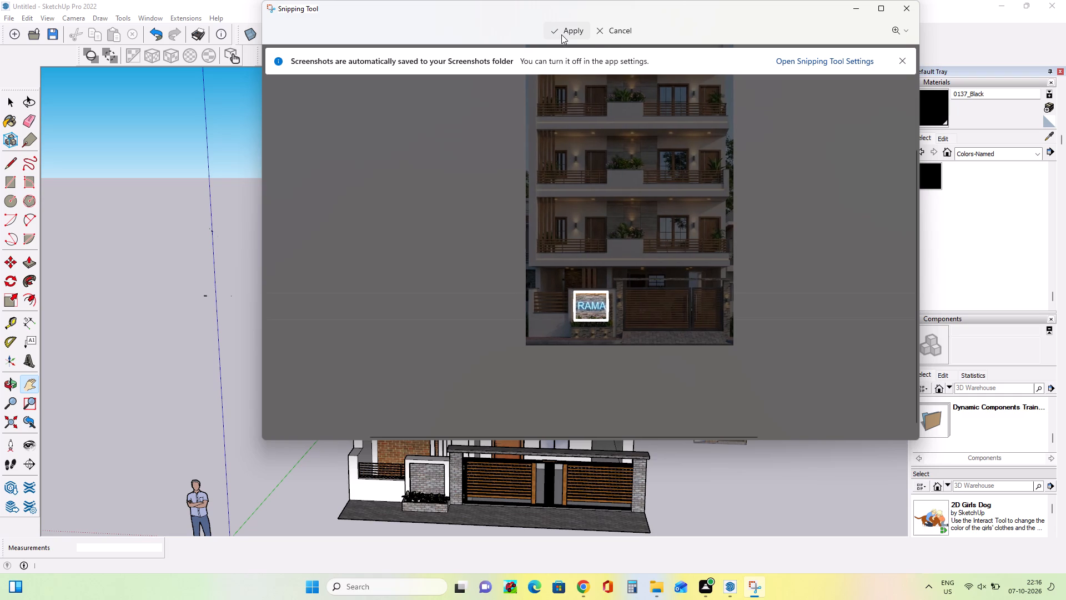
pyautogui.click(561, 34)
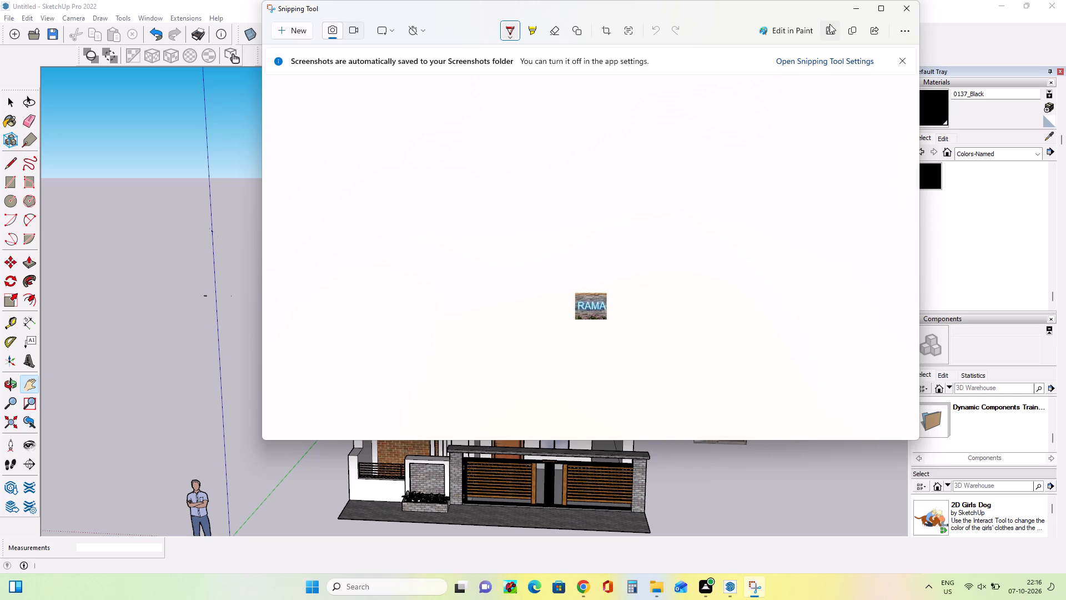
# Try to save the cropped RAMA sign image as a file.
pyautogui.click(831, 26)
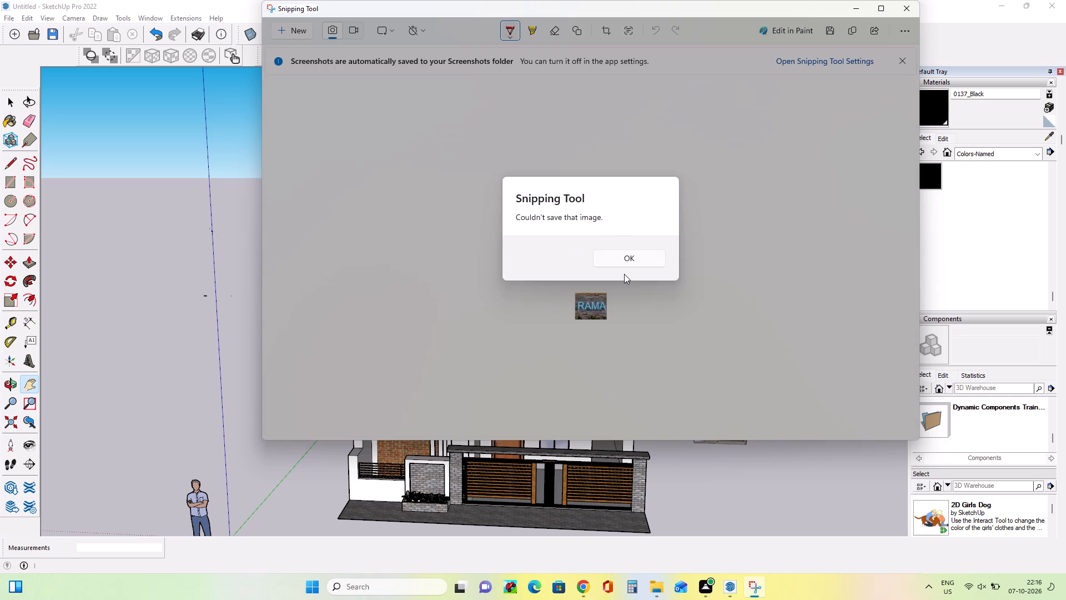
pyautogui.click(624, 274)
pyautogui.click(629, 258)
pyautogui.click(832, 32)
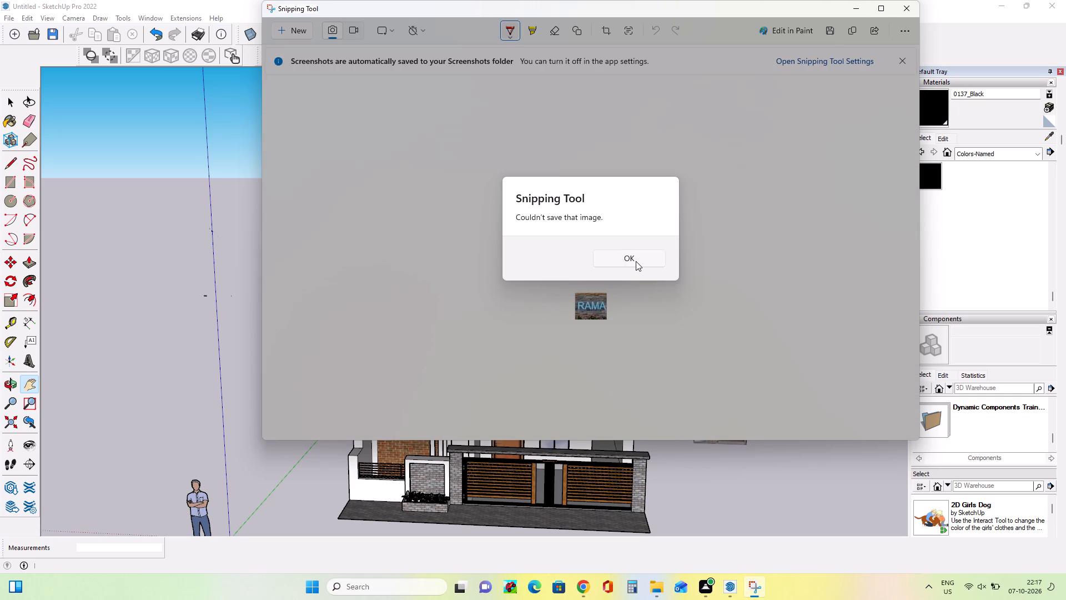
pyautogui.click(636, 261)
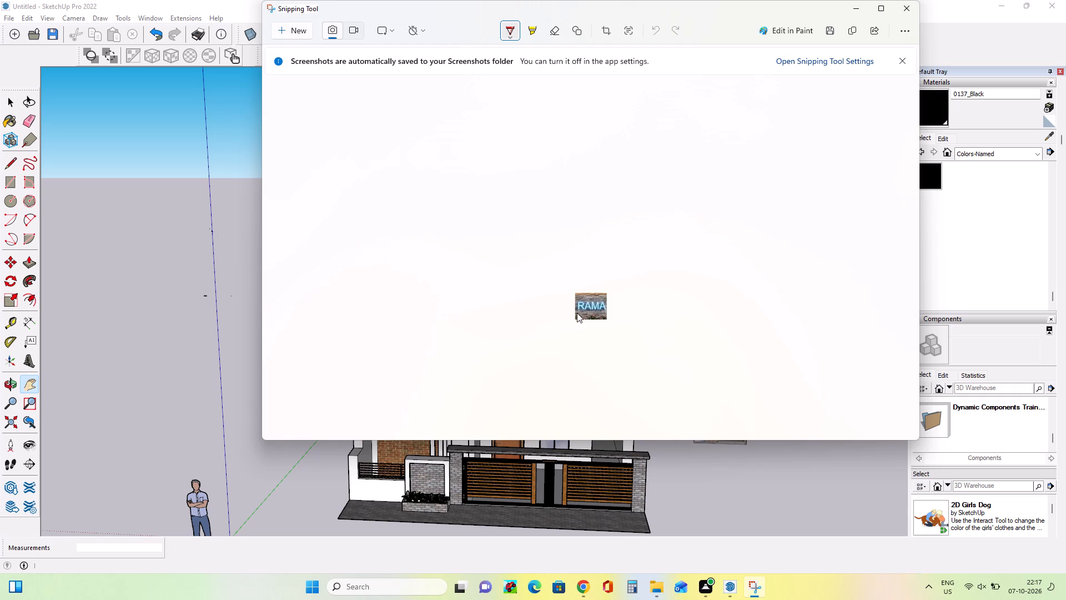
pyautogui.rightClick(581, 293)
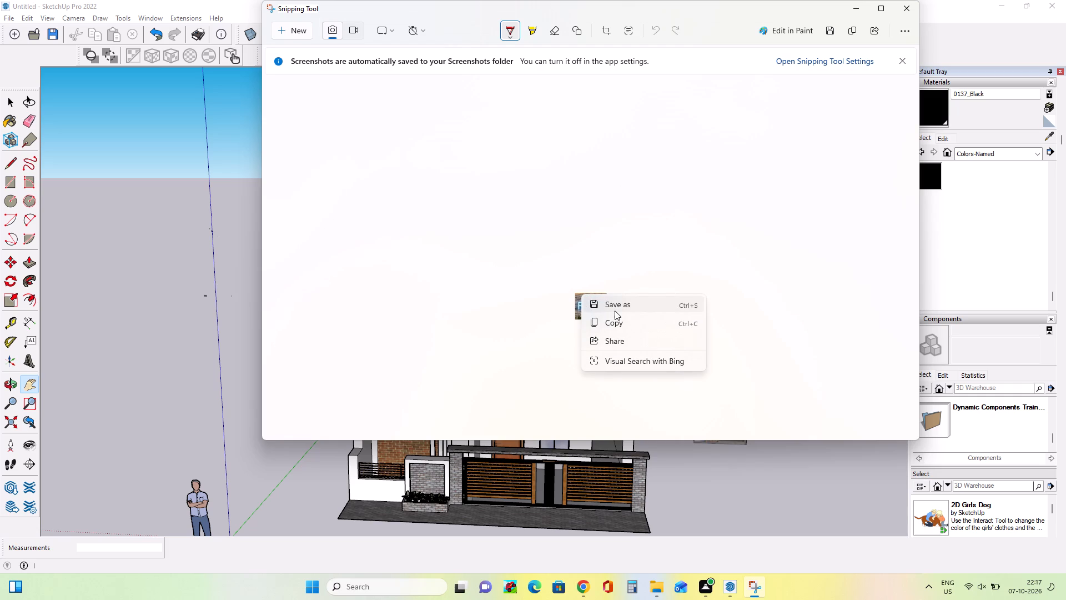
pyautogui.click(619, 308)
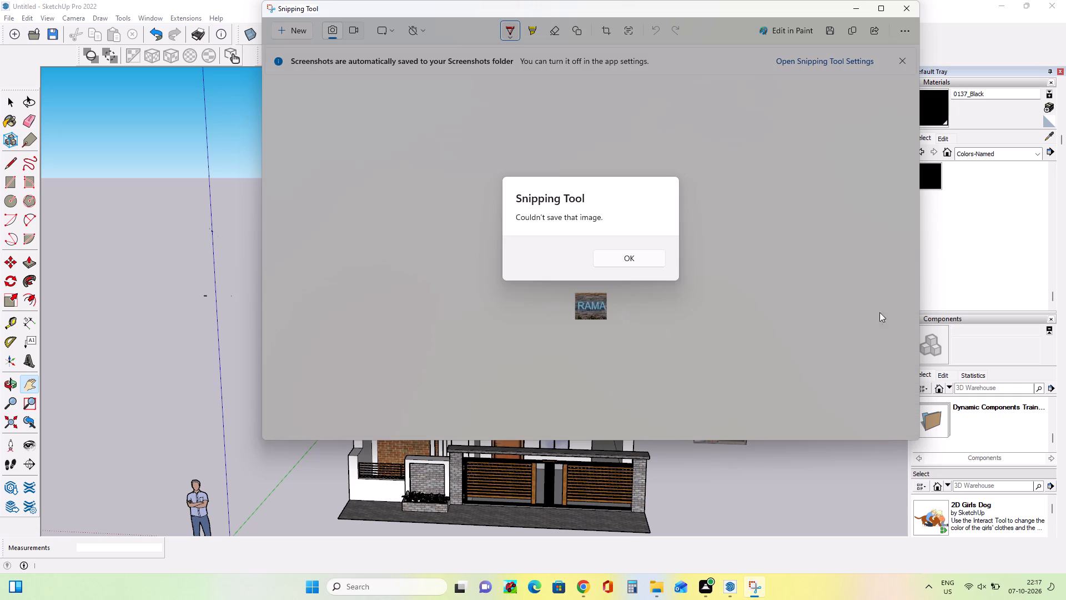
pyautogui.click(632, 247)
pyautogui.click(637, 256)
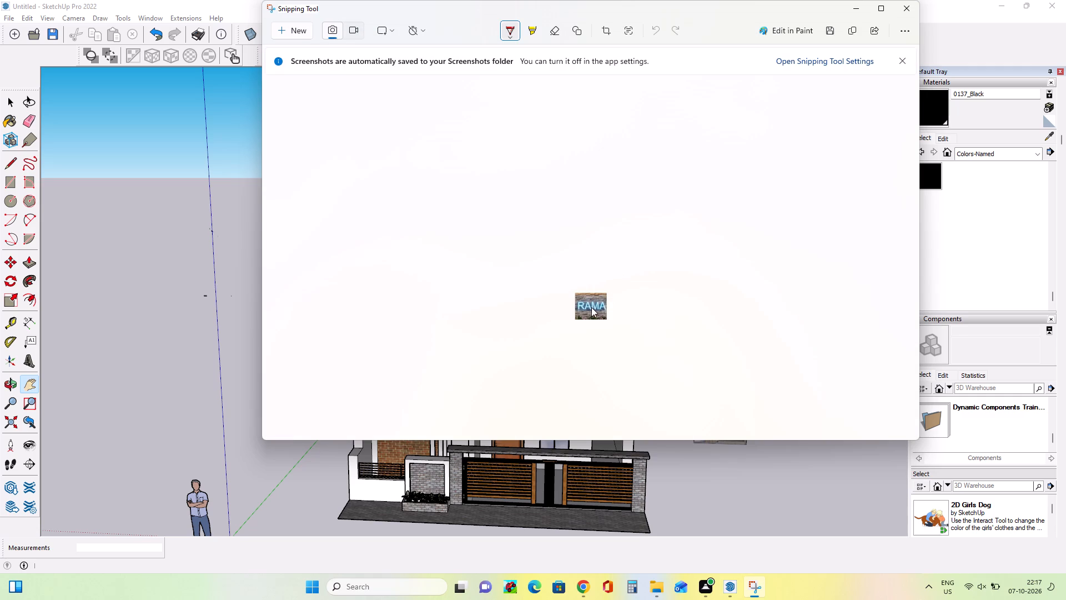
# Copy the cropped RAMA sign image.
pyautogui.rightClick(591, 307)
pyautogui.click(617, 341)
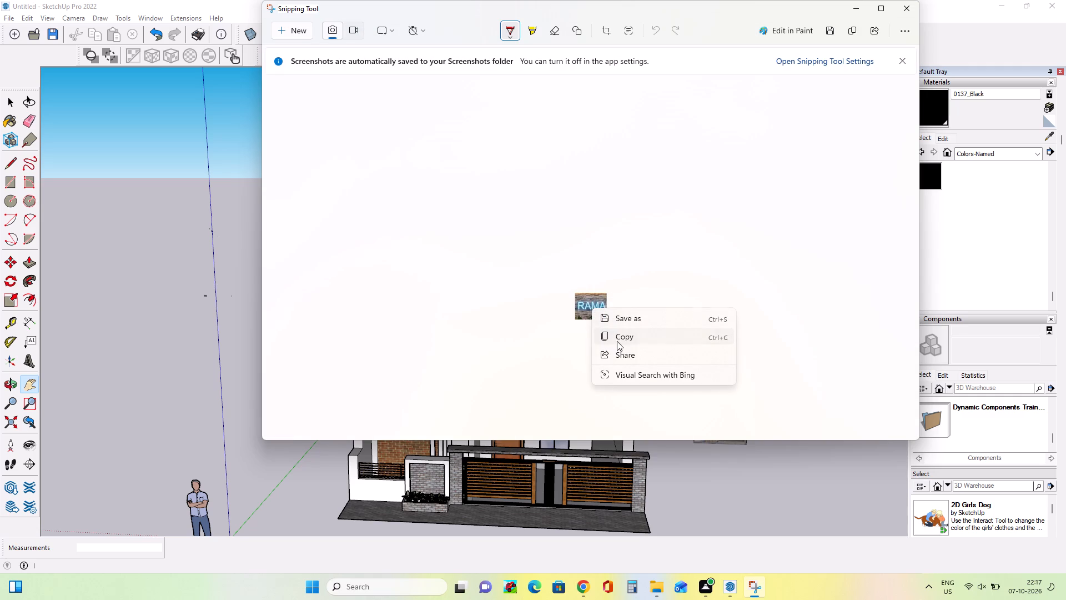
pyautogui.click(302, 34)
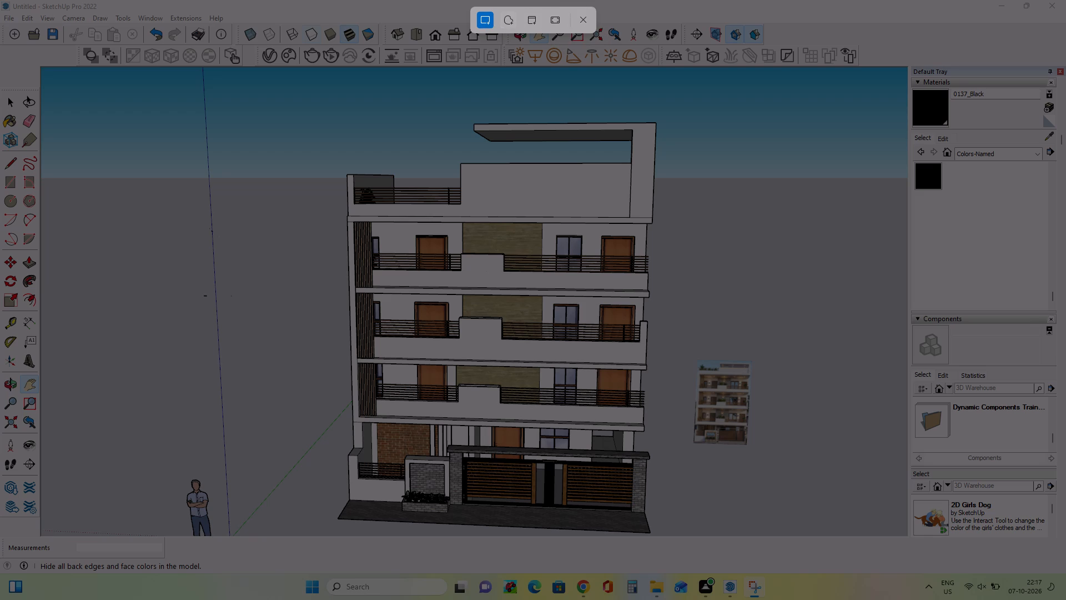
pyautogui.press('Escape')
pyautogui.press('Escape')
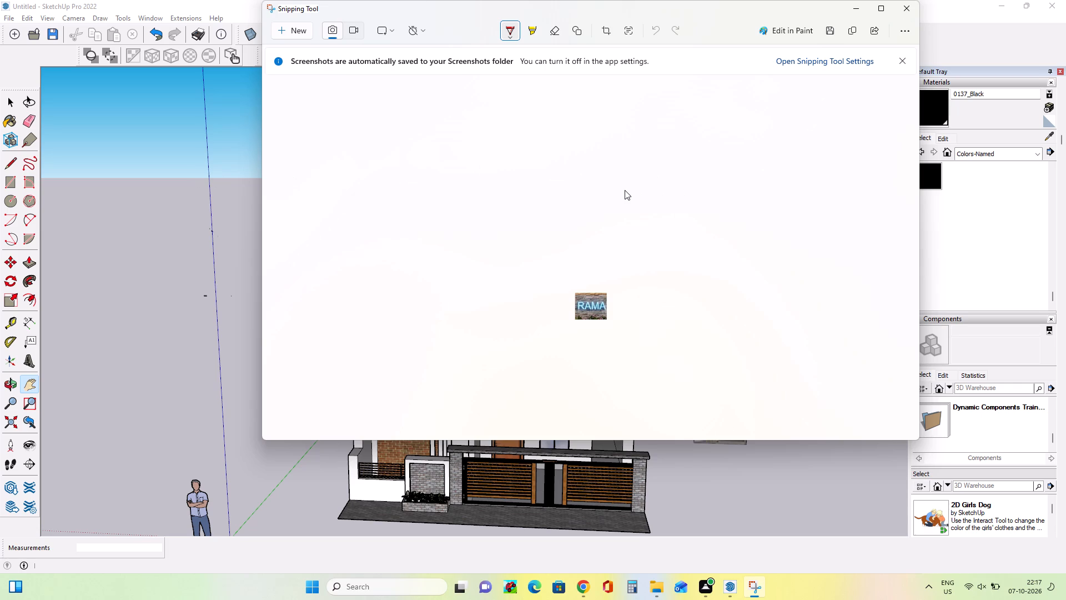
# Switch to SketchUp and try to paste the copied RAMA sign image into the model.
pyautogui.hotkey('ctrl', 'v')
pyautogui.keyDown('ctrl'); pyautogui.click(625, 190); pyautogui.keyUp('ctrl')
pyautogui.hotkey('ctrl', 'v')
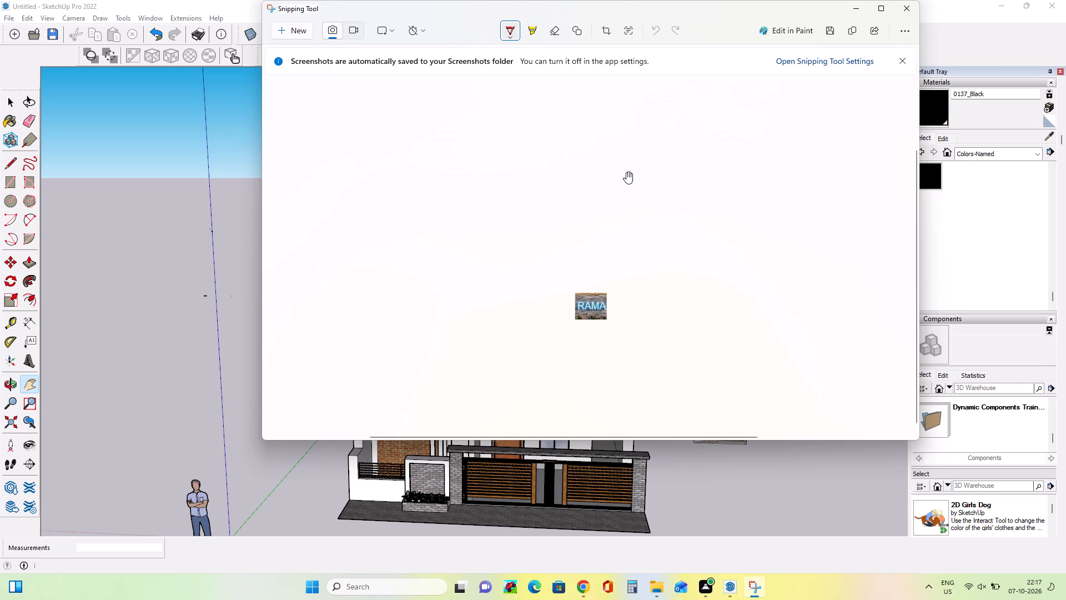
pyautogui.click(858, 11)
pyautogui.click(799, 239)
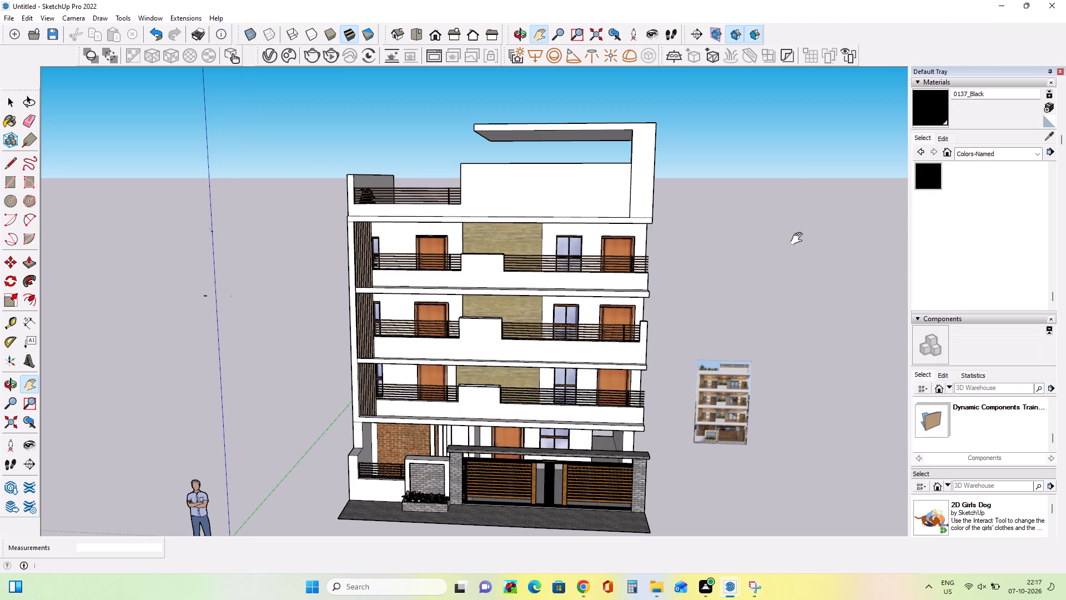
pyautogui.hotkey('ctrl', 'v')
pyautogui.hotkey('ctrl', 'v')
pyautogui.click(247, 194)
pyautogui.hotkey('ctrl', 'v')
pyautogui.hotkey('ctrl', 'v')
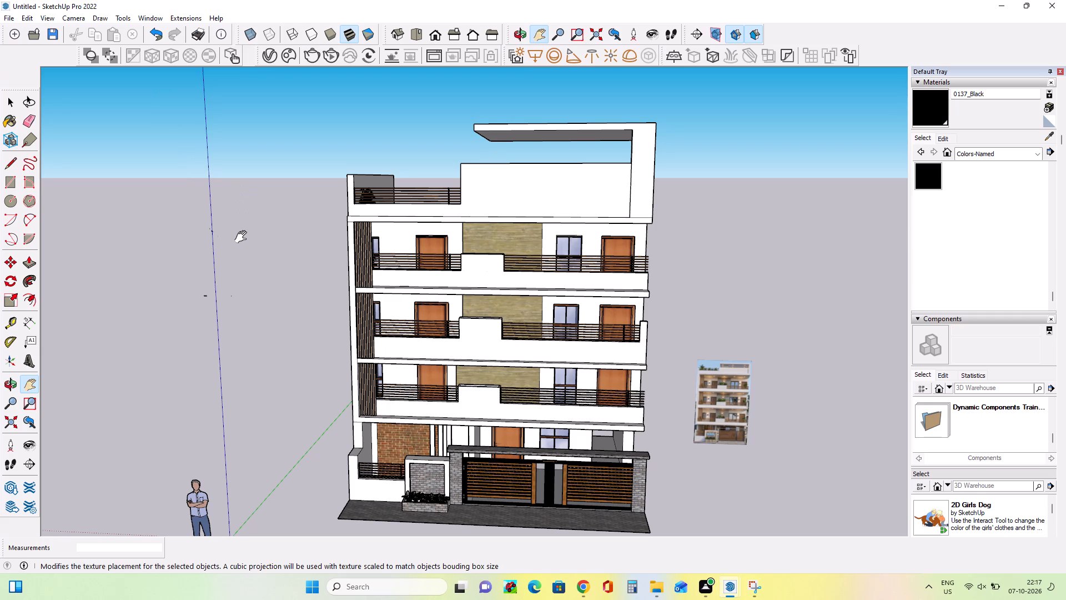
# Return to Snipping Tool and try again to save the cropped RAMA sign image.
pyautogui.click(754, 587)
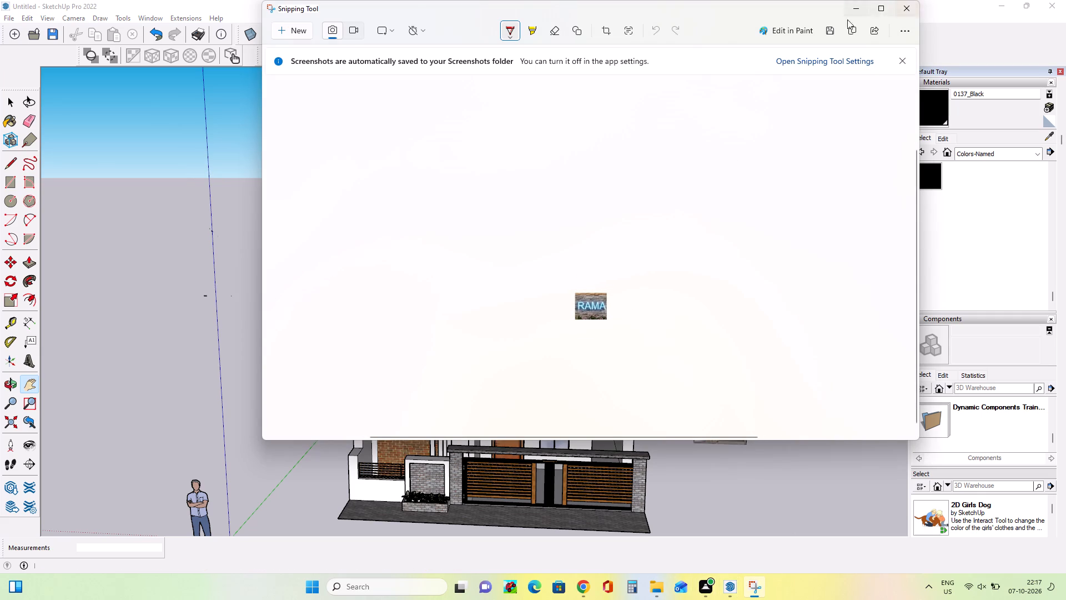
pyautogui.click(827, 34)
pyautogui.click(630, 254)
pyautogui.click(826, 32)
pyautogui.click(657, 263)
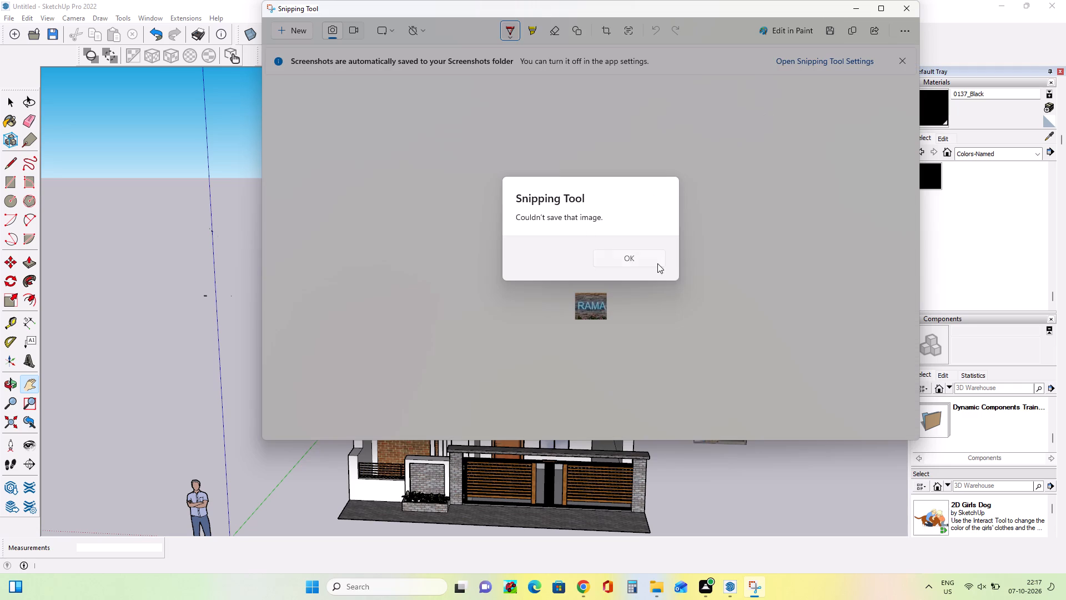
# Share the cropped RAMA sign image through WhatsApp.
pyautogui.rightClick(599, 309)
pyautogui.rightClick(599, 309)
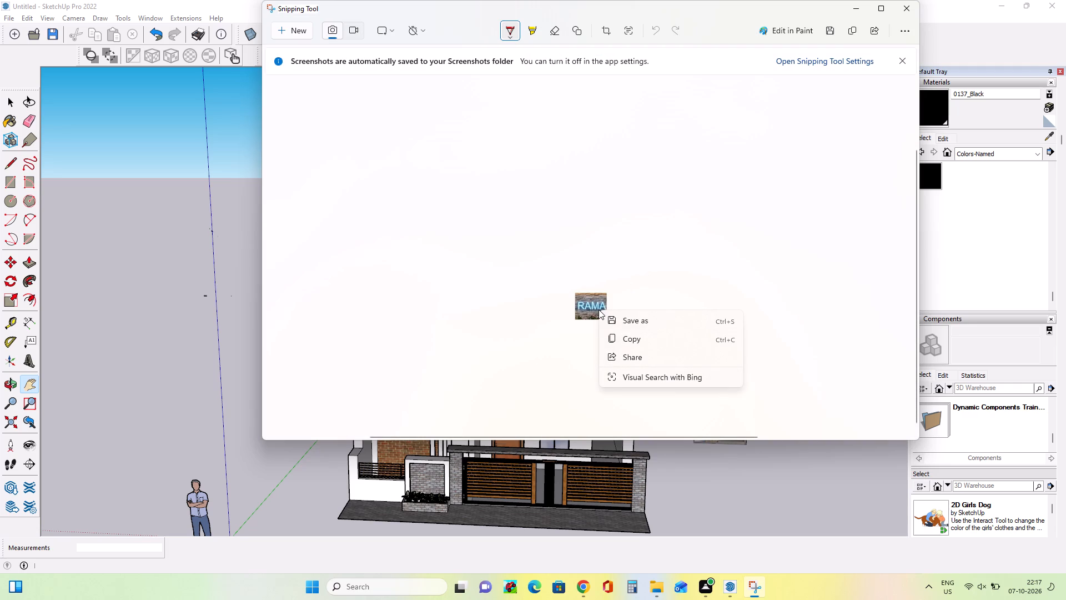
pyautogui.click(629, 357)
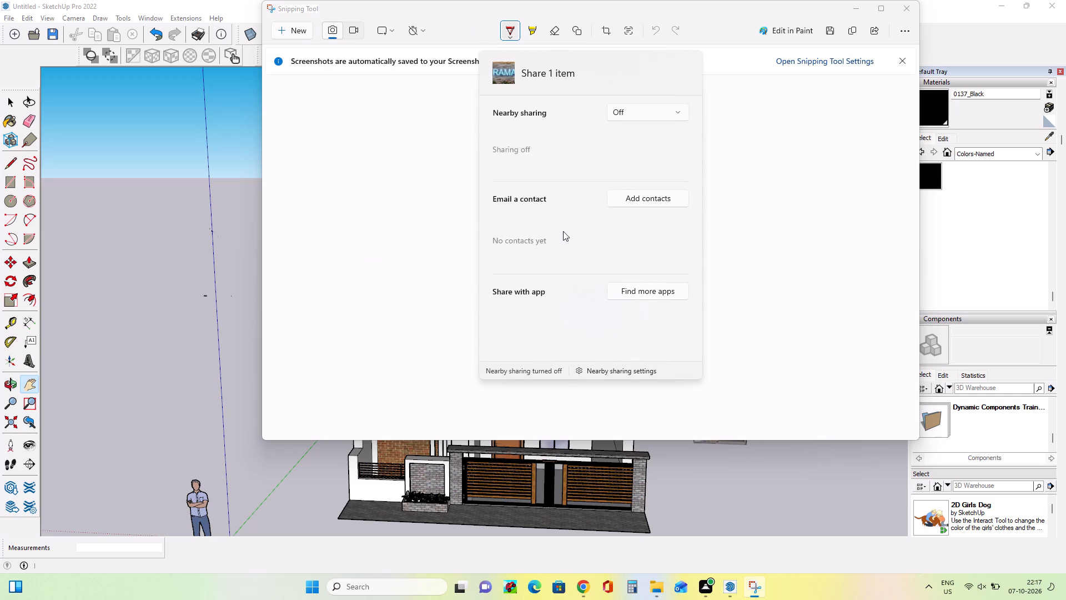
pyautogui.scroll(-6, 528, 312)
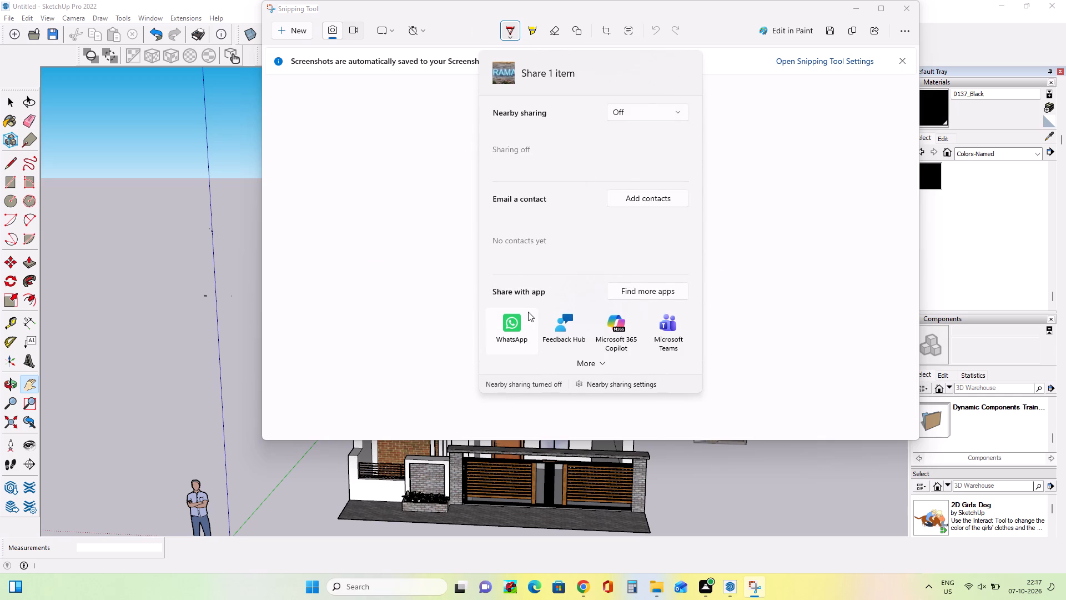
pyautogui.scroll(11, 527, 333)
pyautogui.scroll(-8, 527, 333)
pyautogui.click(509, 323)
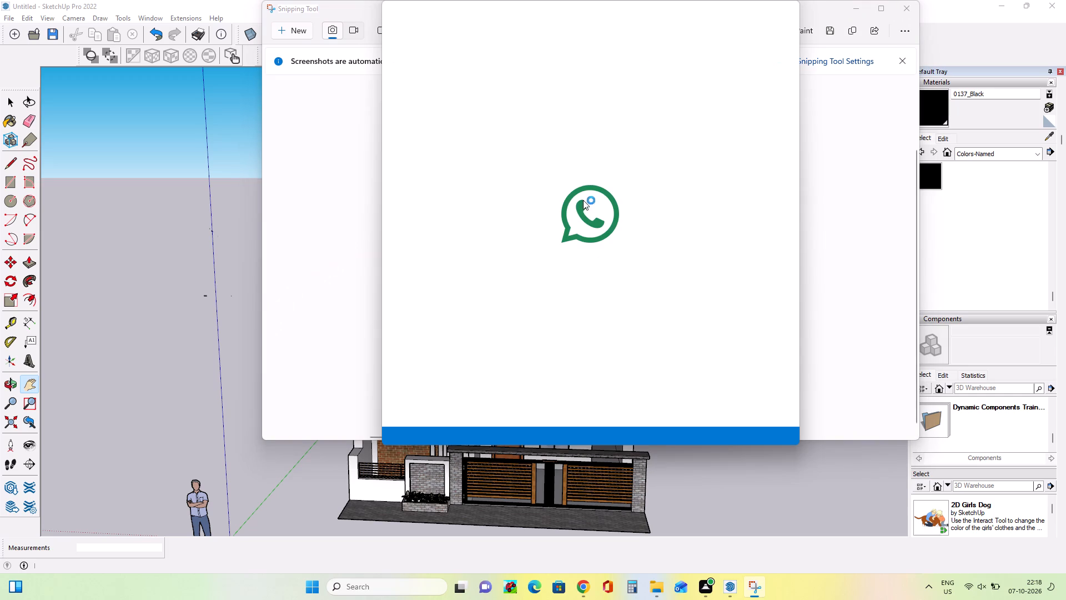
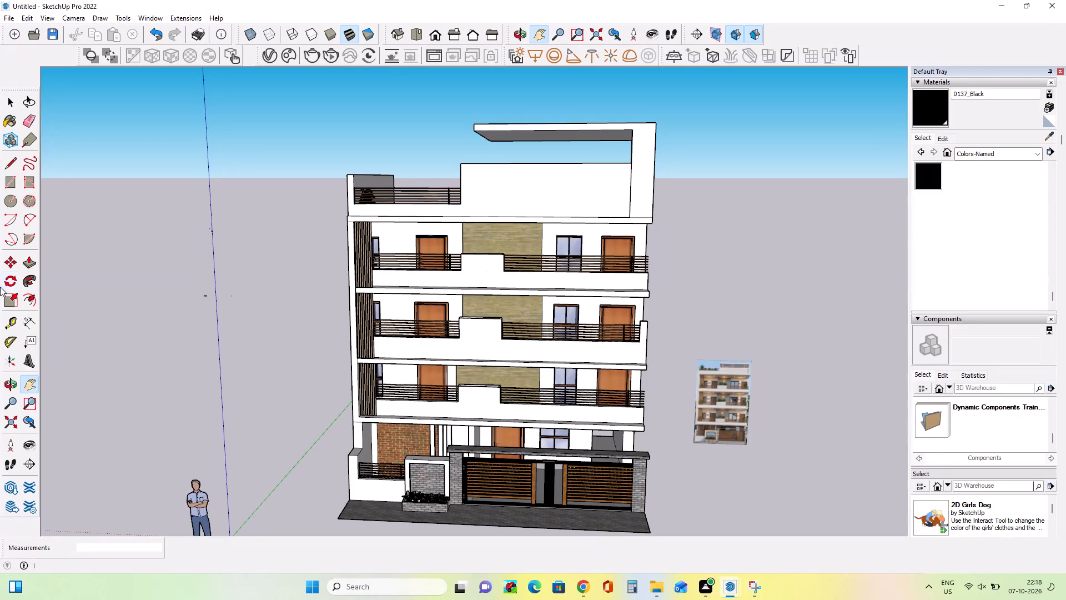
# Import "WhatsApp Image 2026-10-07 at 22.18.22" from the Desktop and place it above the building, about 5' 7" wide.
pyautogui.click(8, 13)
pyautogui.click(66, 207)
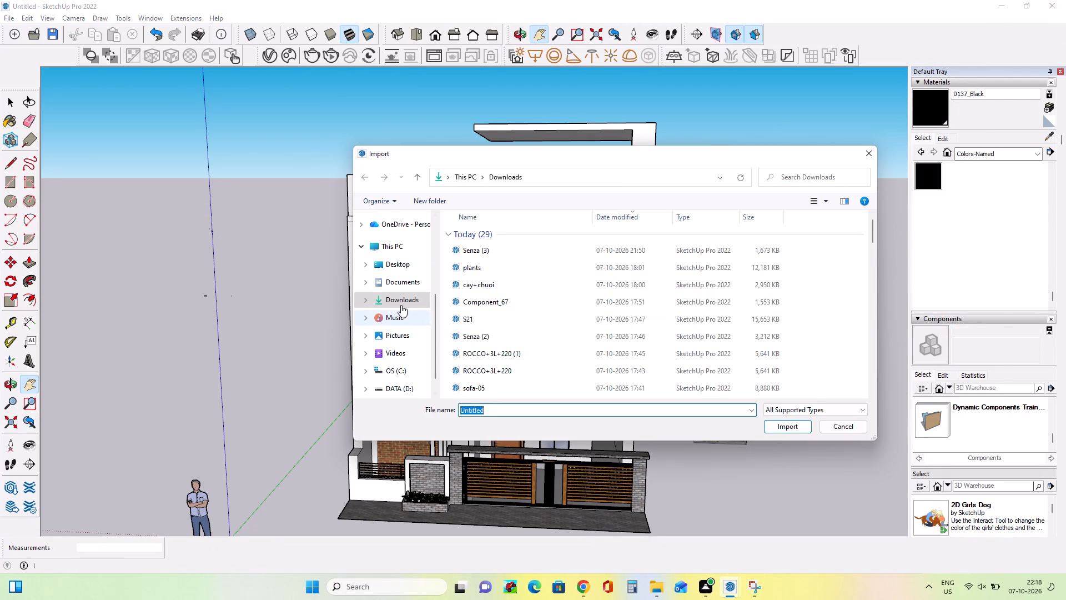
pyautogui.click(401, 267)
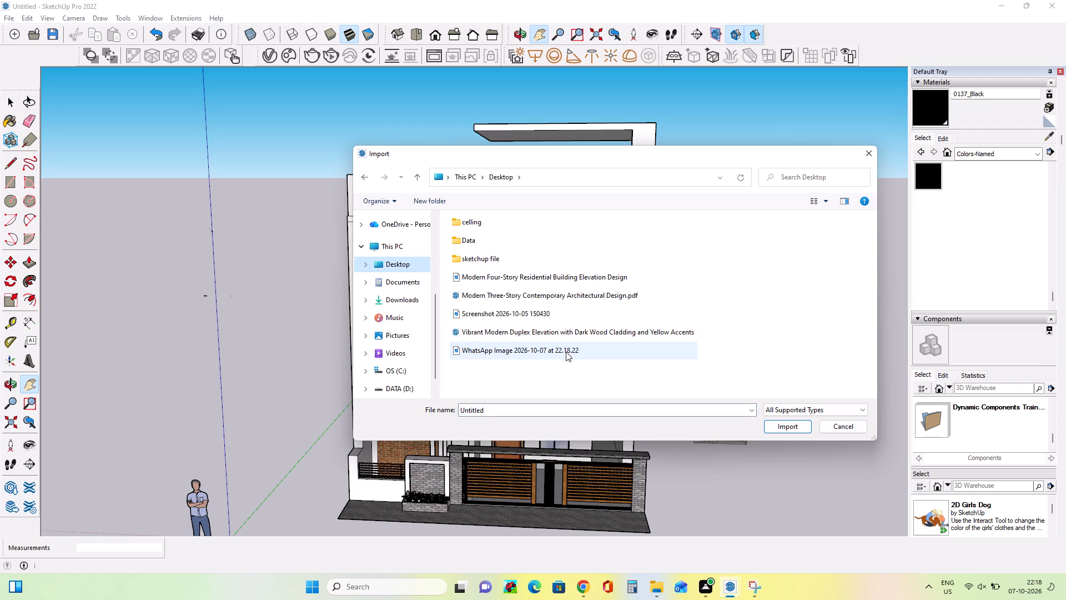
pyautogui.click(566, 352)
pyautogui.click(773, 463)
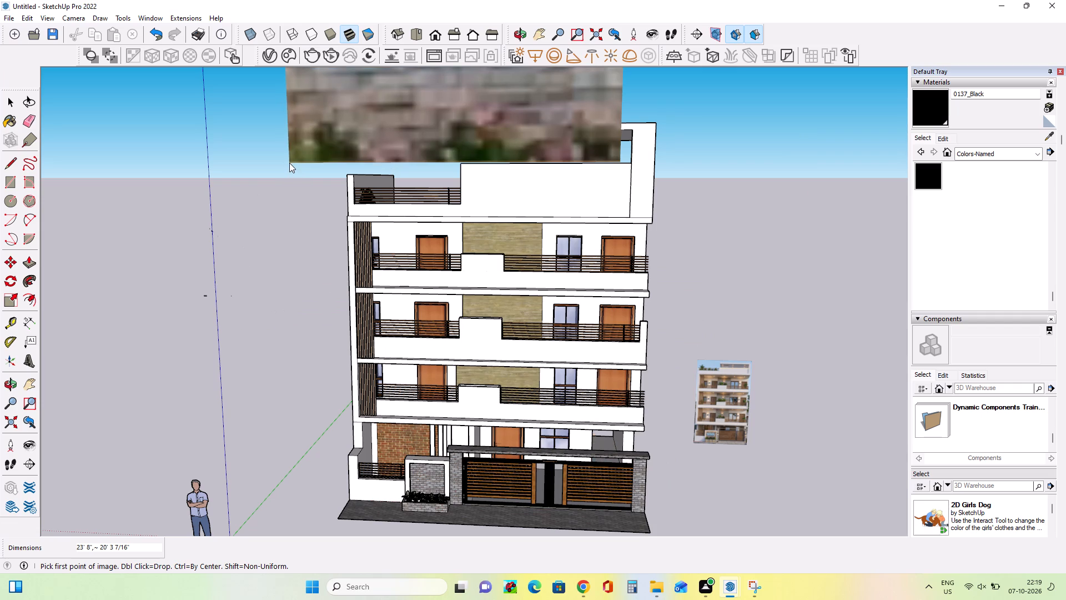
pyautogui.click(289, 163)
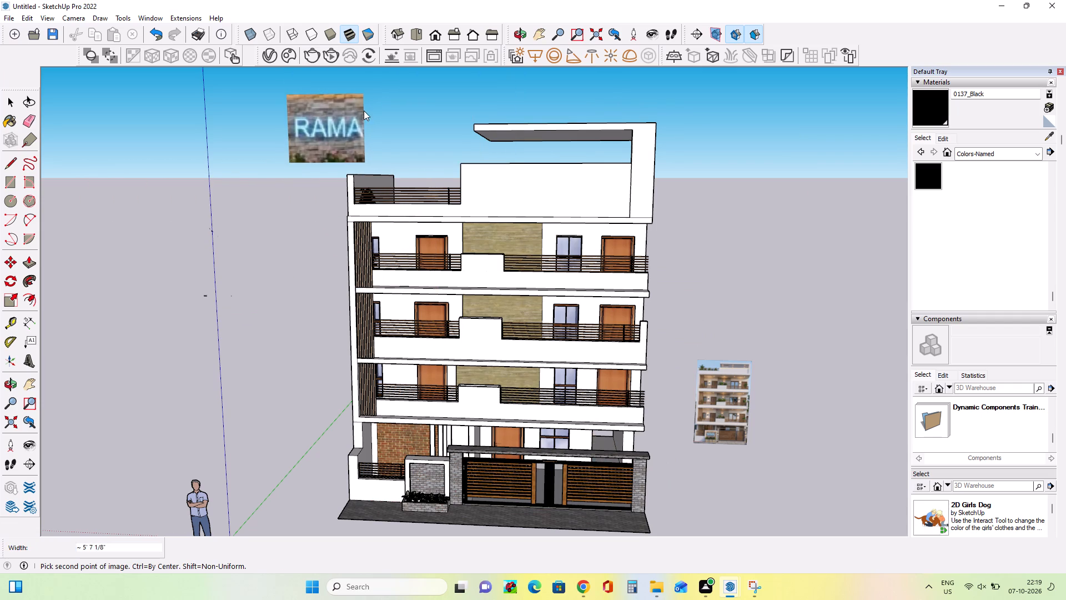
pyautogui.click(364, 111)
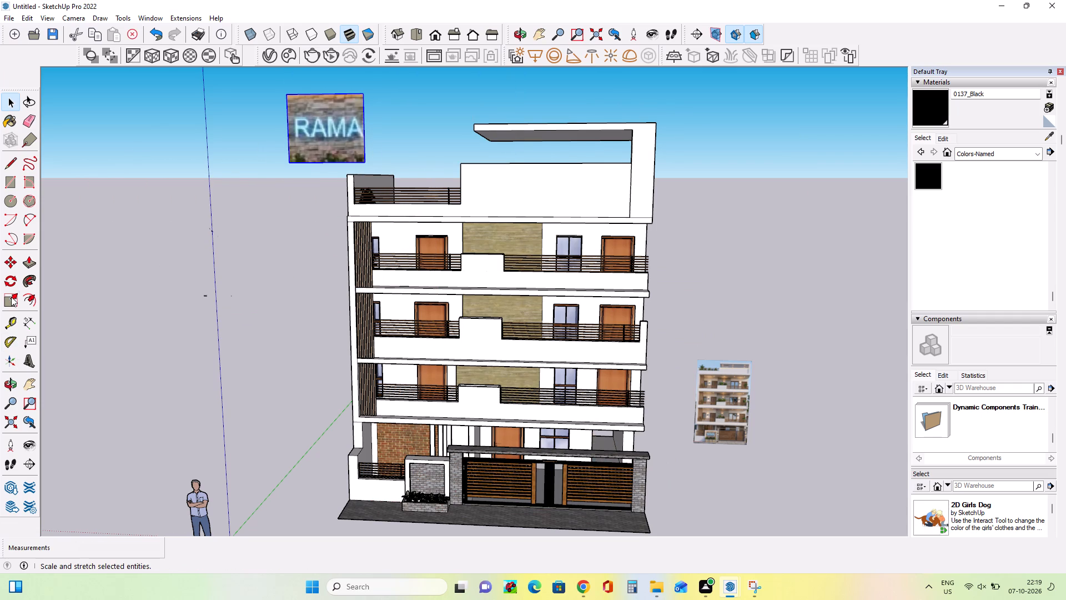
# Scale the RAMA sign image down uniformly to a factor of about 0.23.
pyautogui.click(11, 297)
pyautogui.moveTo(365, 88); pyautogui.dragTo(334, 116)
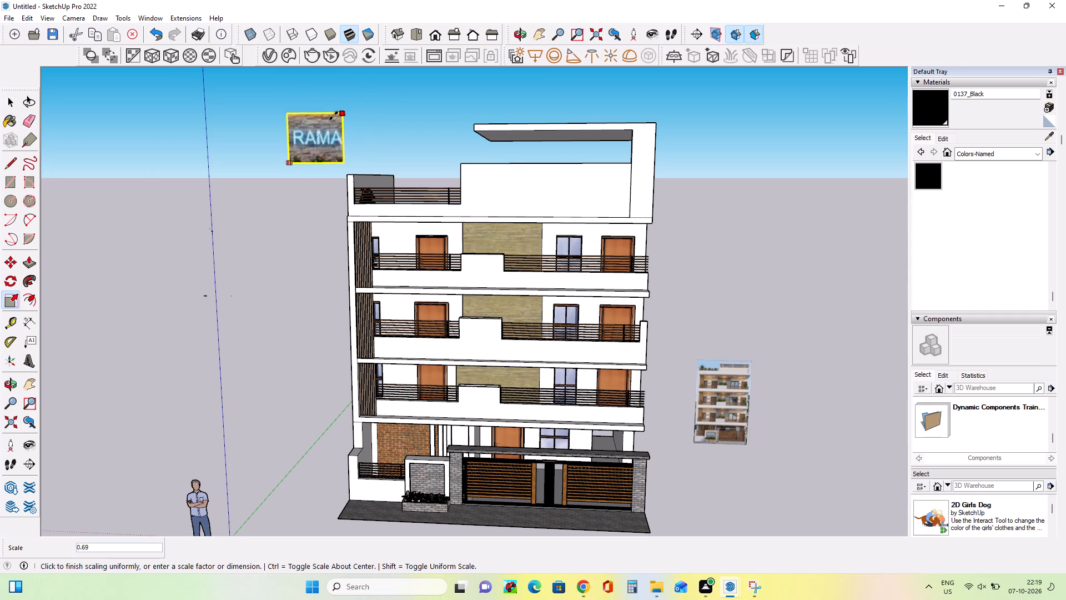
pyautogui.moveTo(334, 116); pyautogui.dragTo(308, 148)
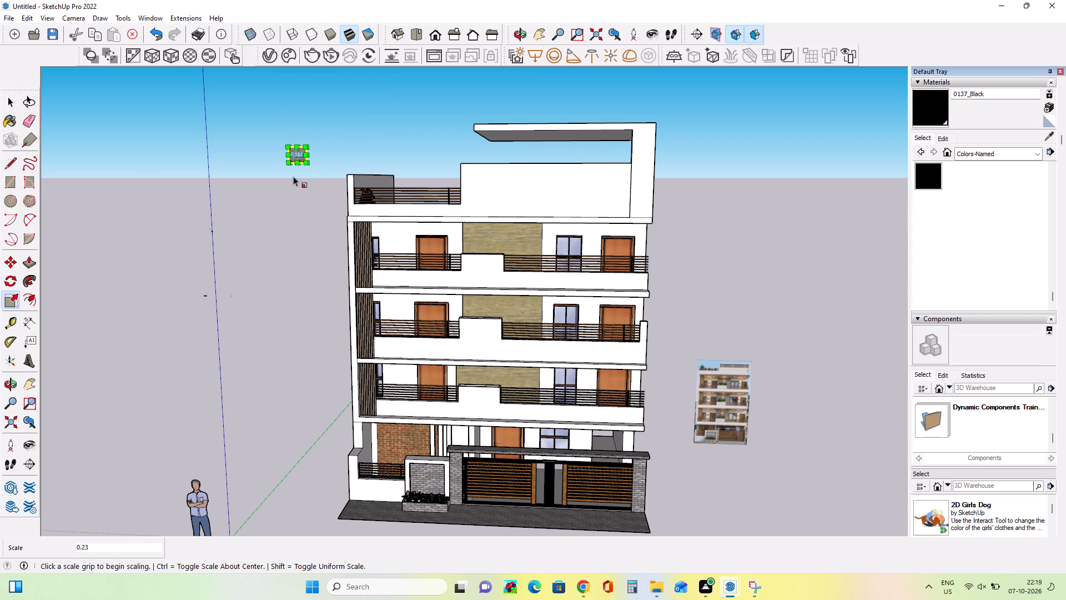
# Move the RAMA sign image from above the building down to the grey brick panel of the front wall.
pyautogui.scroll(4, 292, 172)
pyautogui.click(9, 261)
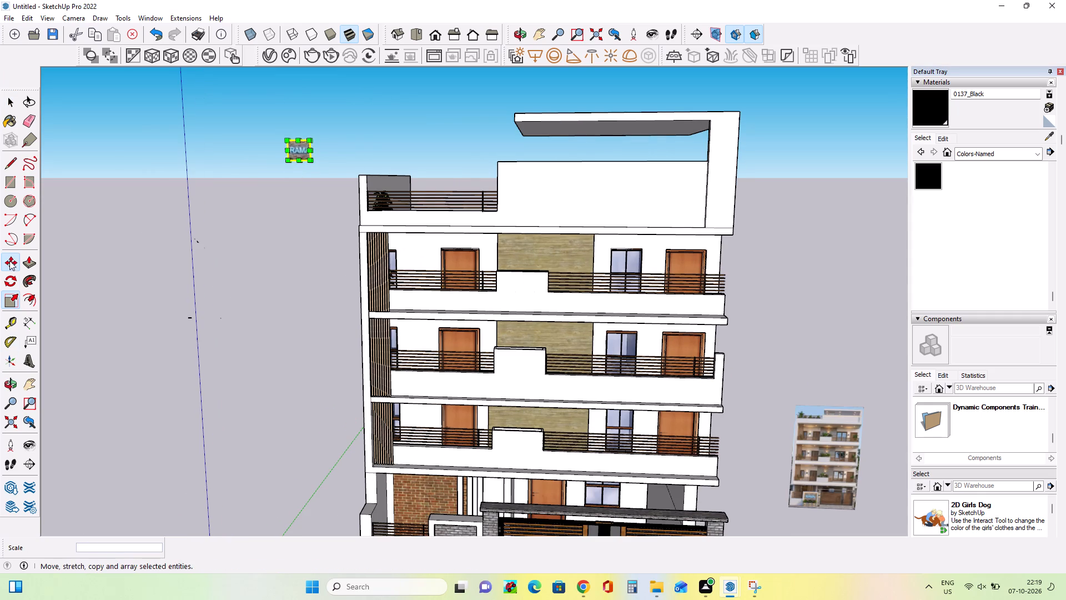
pyautogui.click(309, 162)
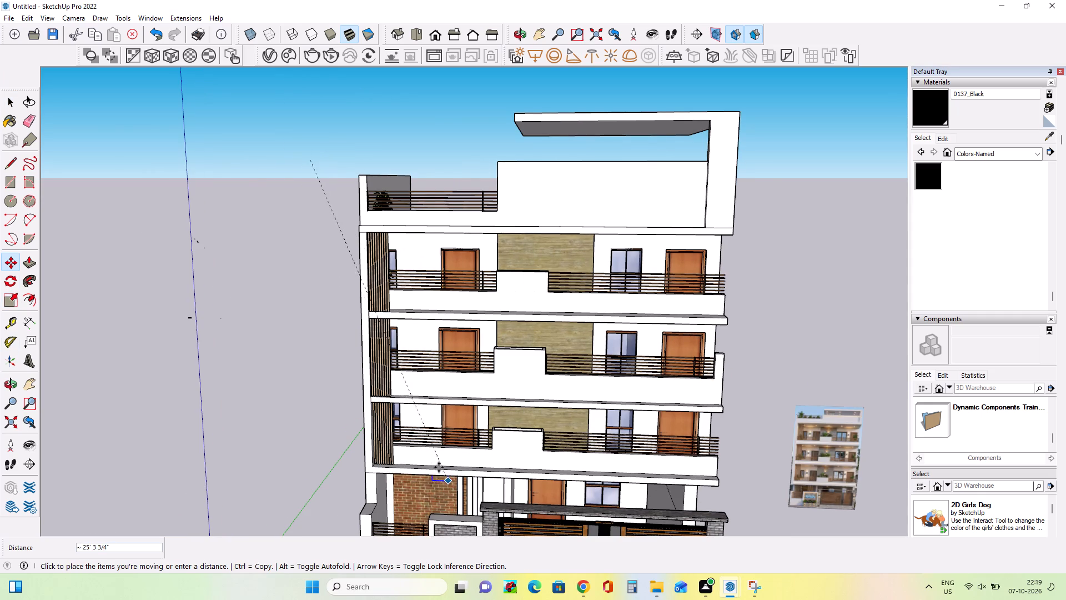
pyautogui.scroll(-13, 438, 466)
pyautogui.scroll(4, 456, 526)
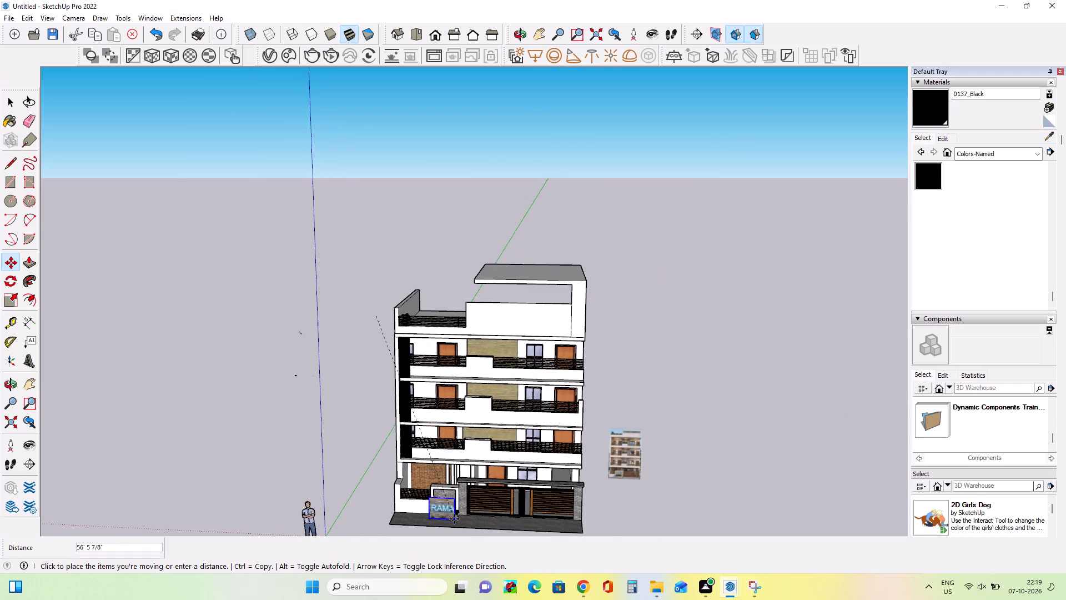
pyautogui.scroll(9, 454, 519)
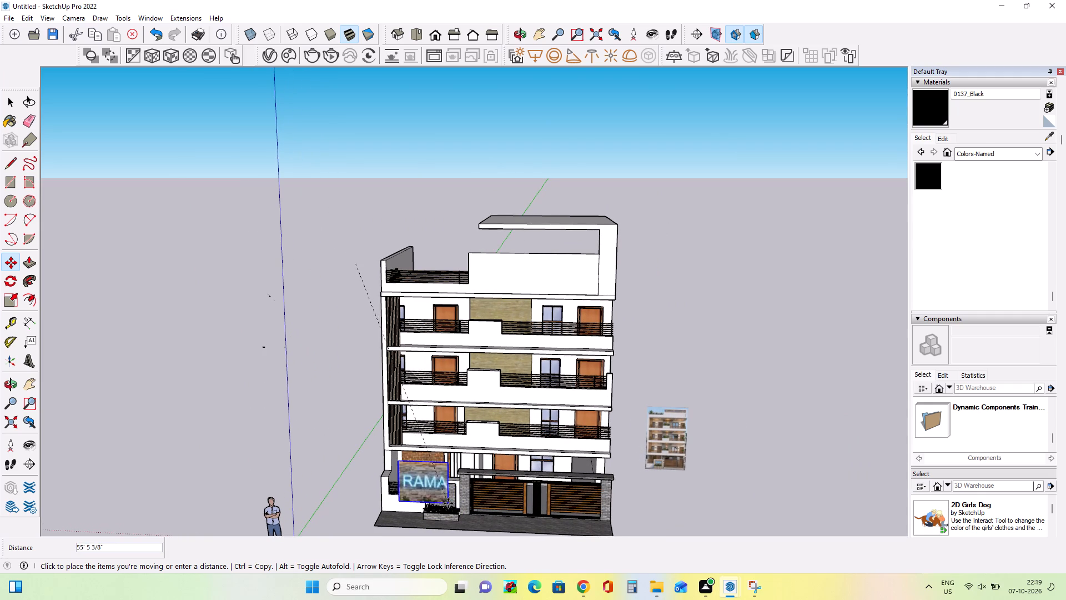
pyautogui.click(456, 503)
pyautogui.scroll(9, 437, 508)
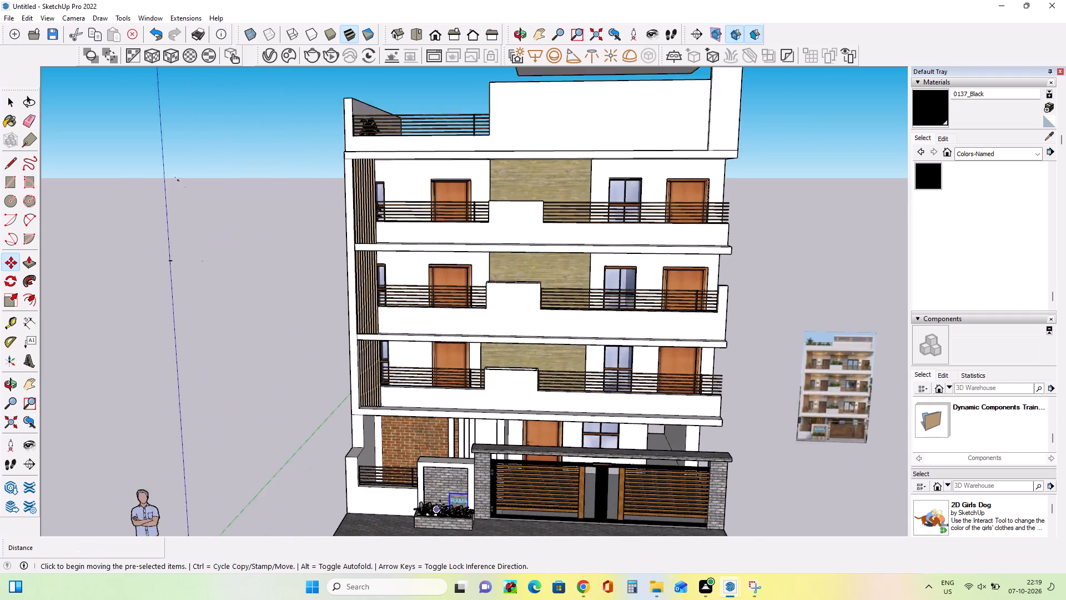
pyautogui.click(455, 492)
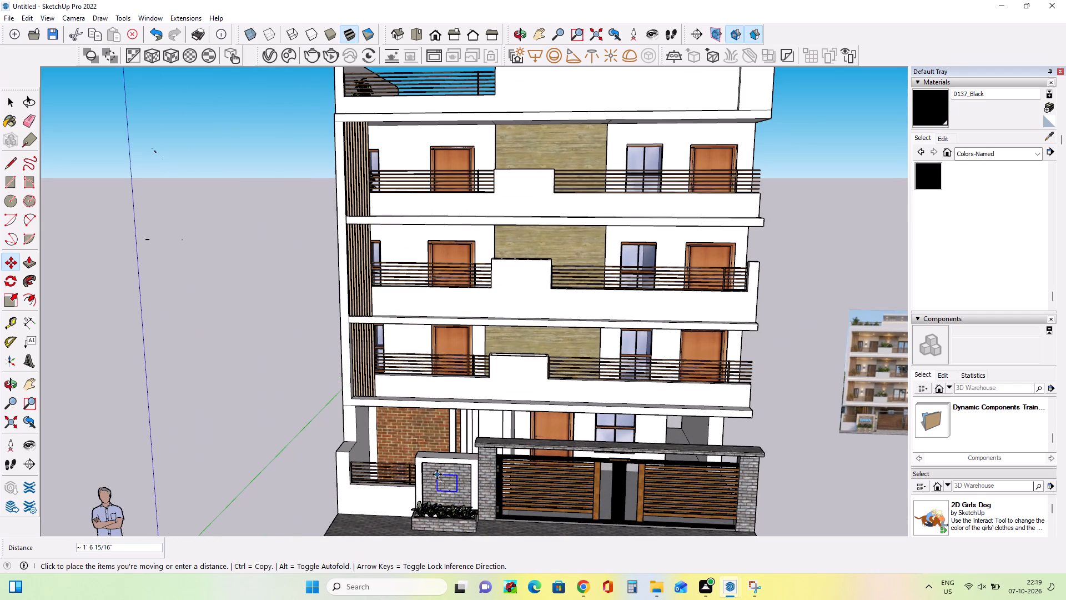
pyautogui.click(437, 479)
# Reposition the RAMA sign in front of the grey brick panel, then raise it about 9 3/8" above the plants.
pyautogui.scroll(9, 461, 508)
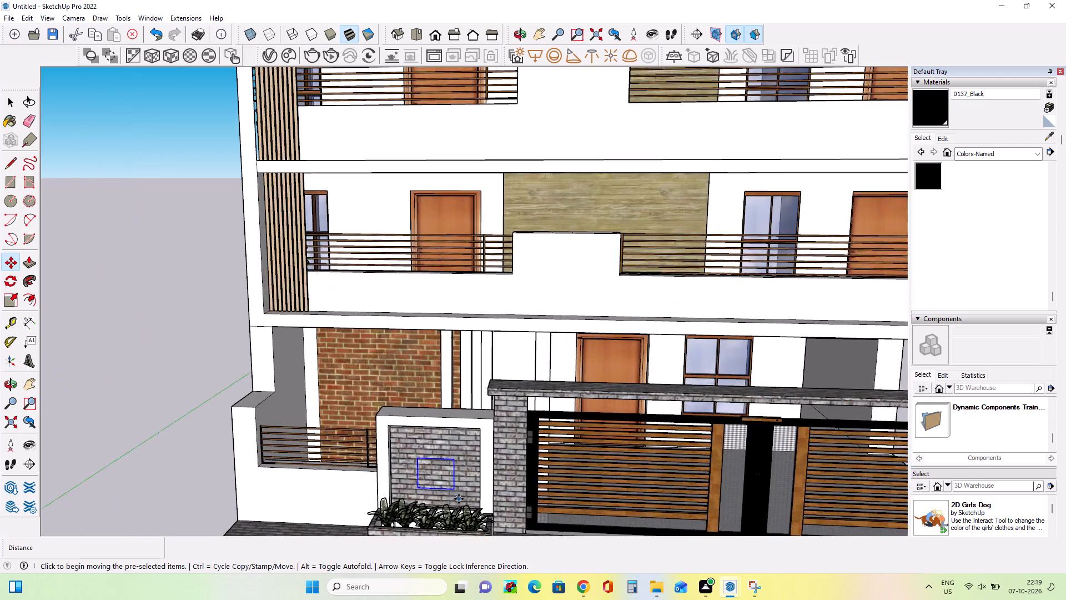
pyautogui.scroll(2, 459, 499)
pyautogui.click(456, 486)
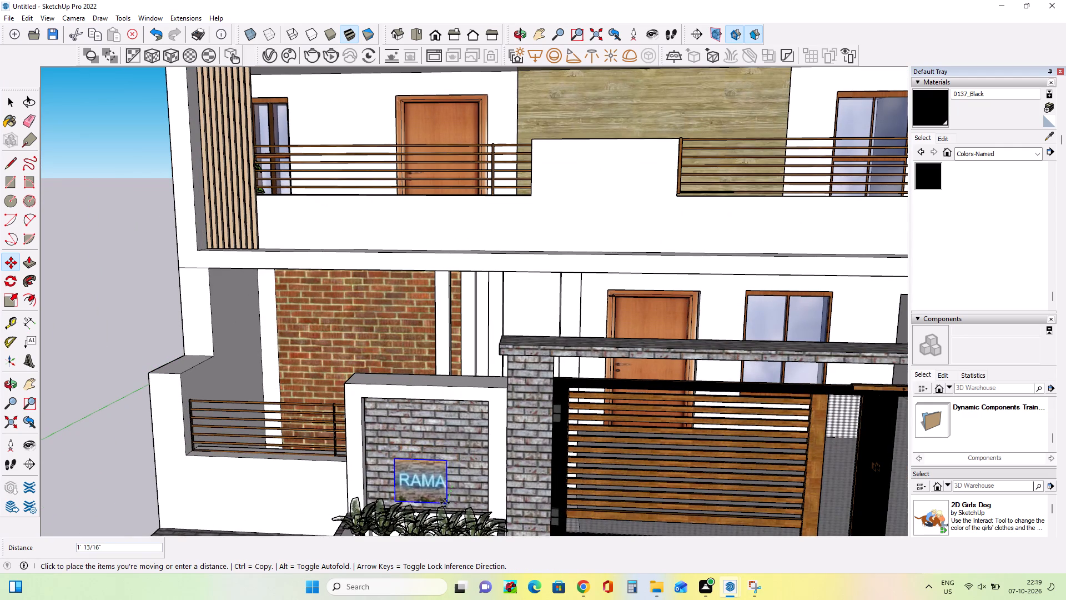
pyautogui.click(445, 503)
pyautogui.scroll(3, 420, 487)
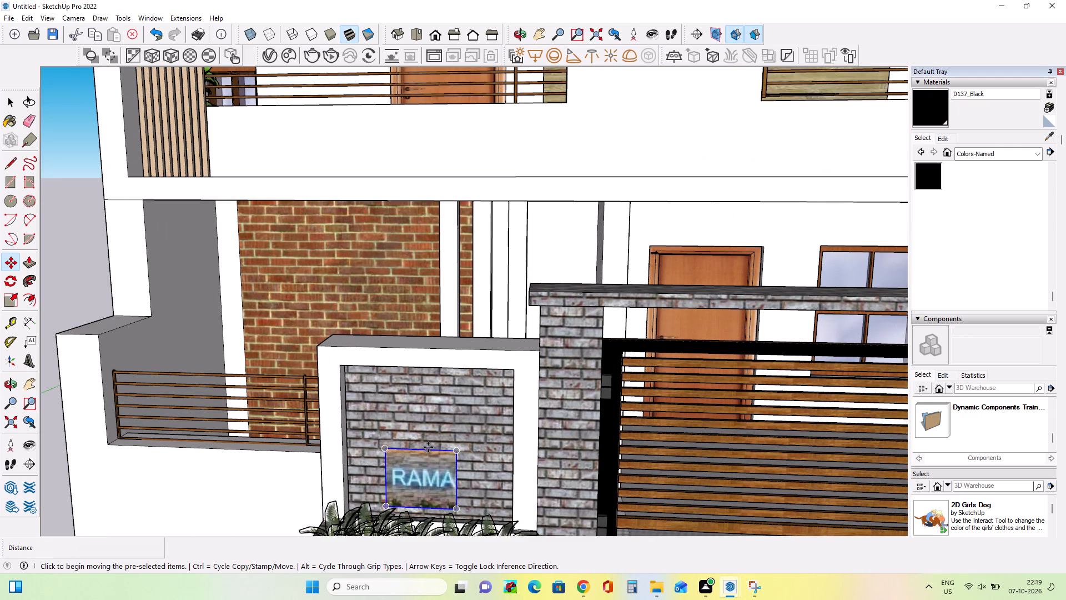
pyautogui.click(428, 448)
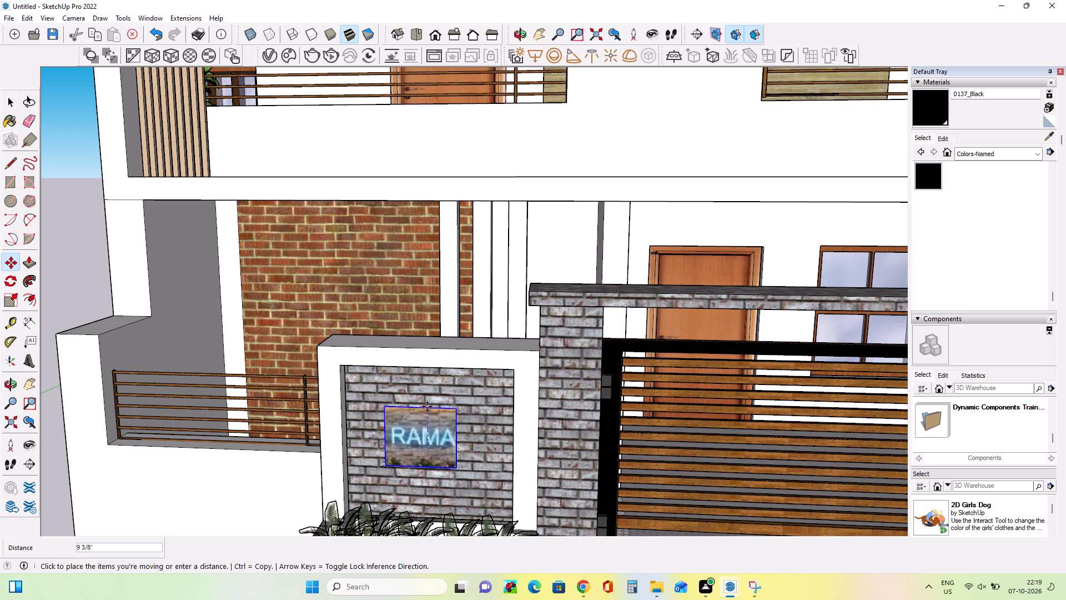
pyautogui.click(430, 402)
# Shift the RAMA sign about 11 3/16" to sit against the upper middle of the grey brick panel.
pyautogui.scroll(-9, 486, 452)
pyautogui.moveTo(509, 466); pyautogui.dragTo(536, 464, button='middle')
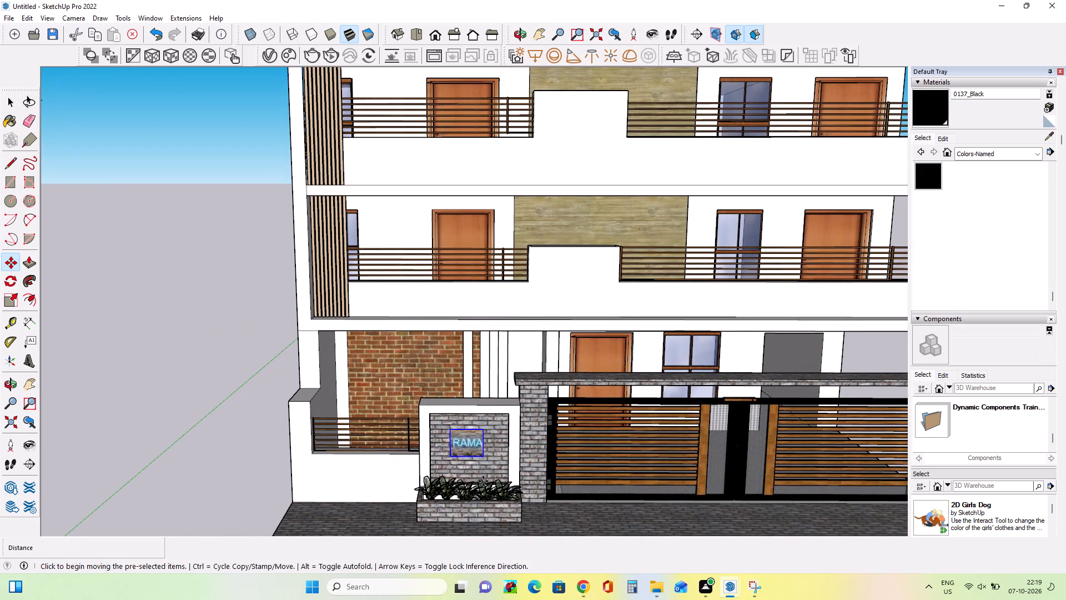
pyautogui.moveTo(483, 481); pyautogui.dragTo(547, 478, button='middle')
pyautogui.scroll(13, 476, 460)
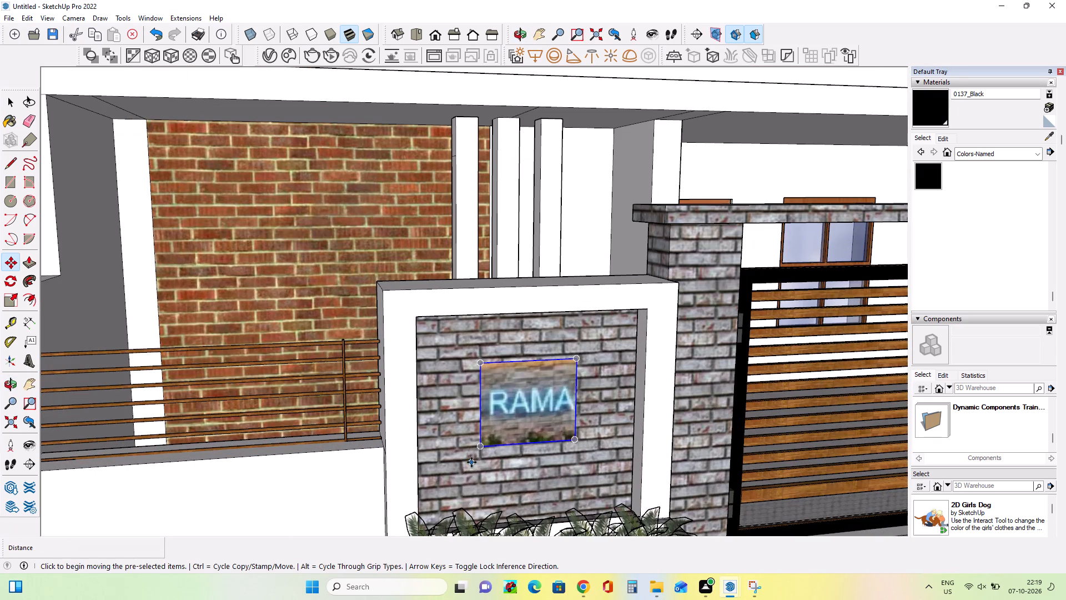
pyautogui.moveTo(476, 454); pyautogui.dragTo(531, 466, button='middle')
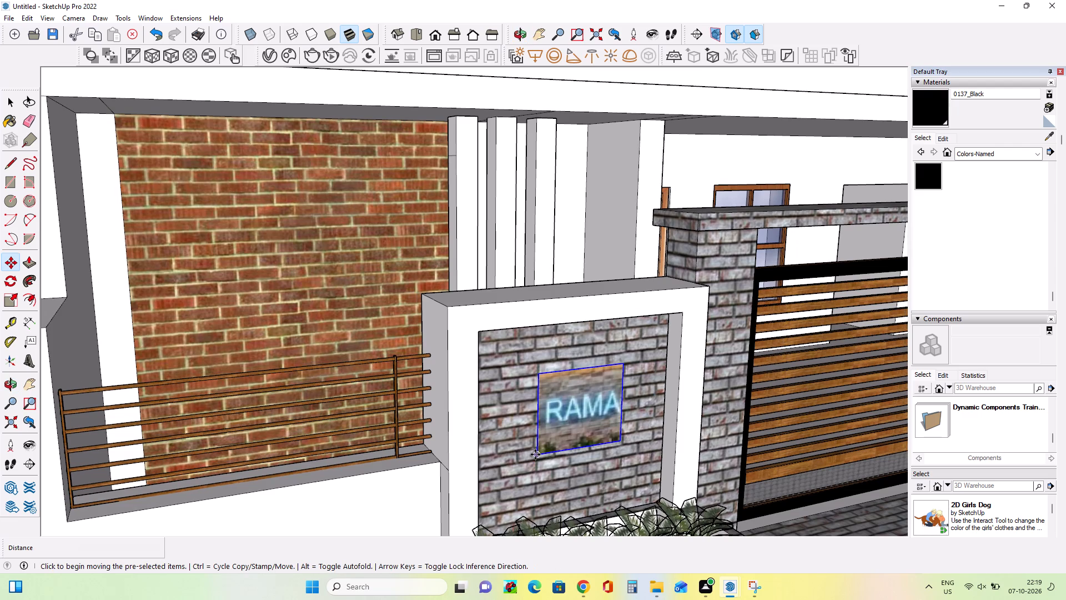
pyautogui.click(535, 454)
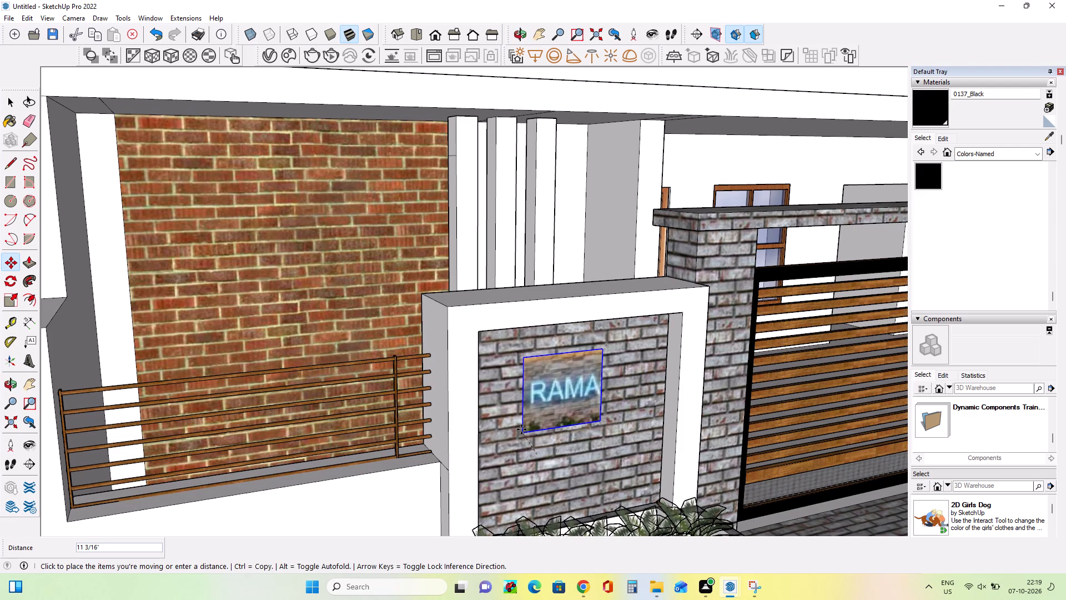
pyautogui.click(521, 429)
# Deselect the RAMA sign and examine its placement against the whole facade from several distances and angles.
pyautogui.moveTo(553, 458); pyautogui.dragTo(470, 442, button='middle')
pyautogui.scroll(-2, 467, 444)
pyautogui.scroll(-3, 527, 443)
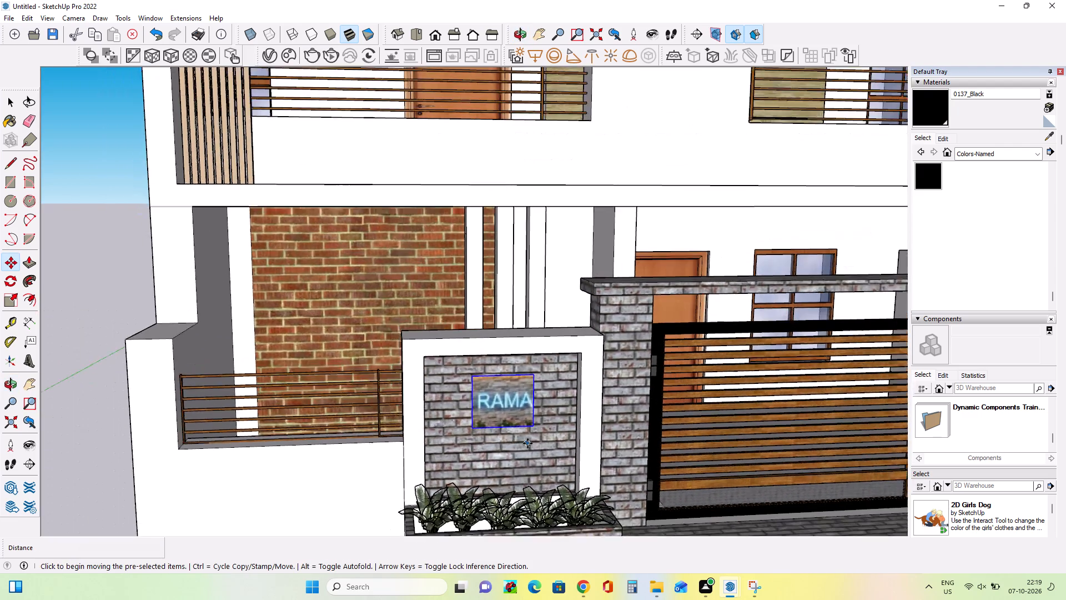
pyautogui.scroll(-17, 527, 443)
pyautogui.scroll(-4, 530, 452)
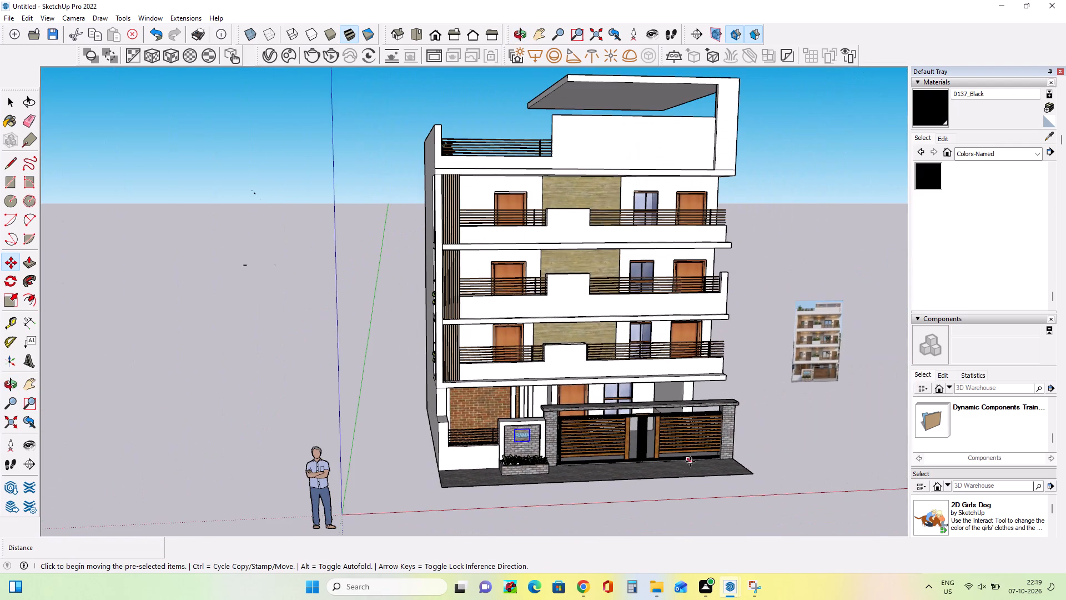
pyautogui.moveTo(690, 462); pyautogui.dragTo(589, 498, button='middle')
pyautogui.scroll(6, 589, 498)
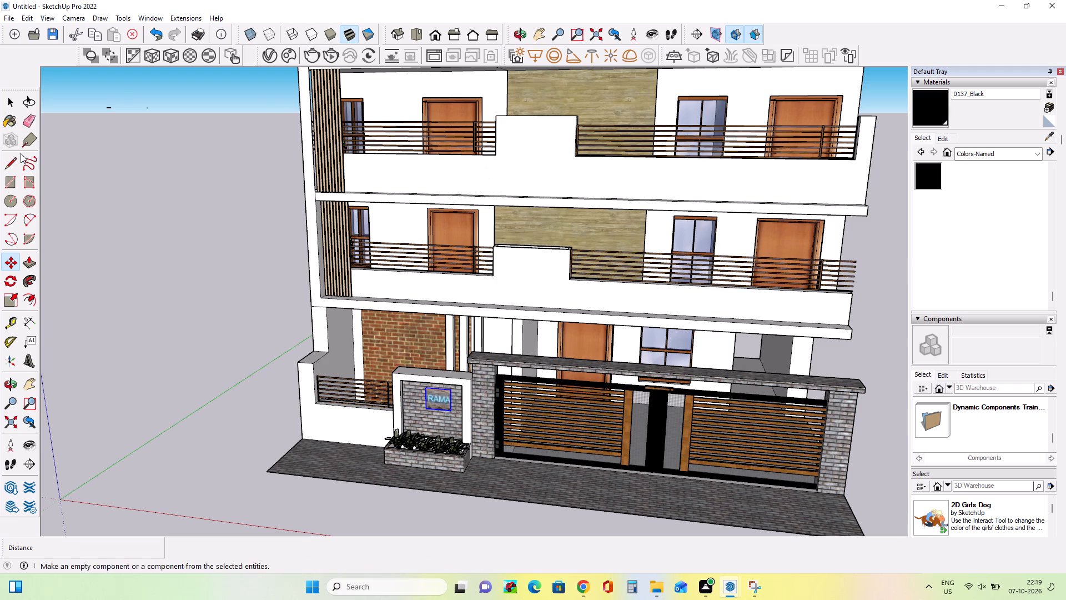
pyautogui.click(12, 105)
pyautogui.click(267, 287)
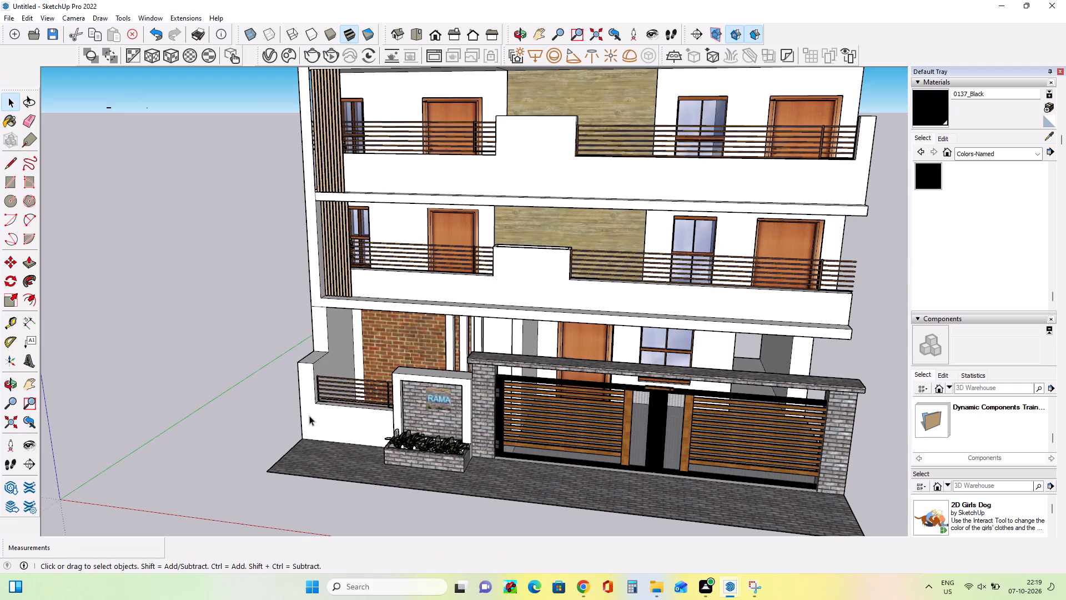
pyautogui.moveTo(309, 416); pyautogui.dragTo(332, 401, button='middle')
pyautogui.scroll(-3, 332, 401)
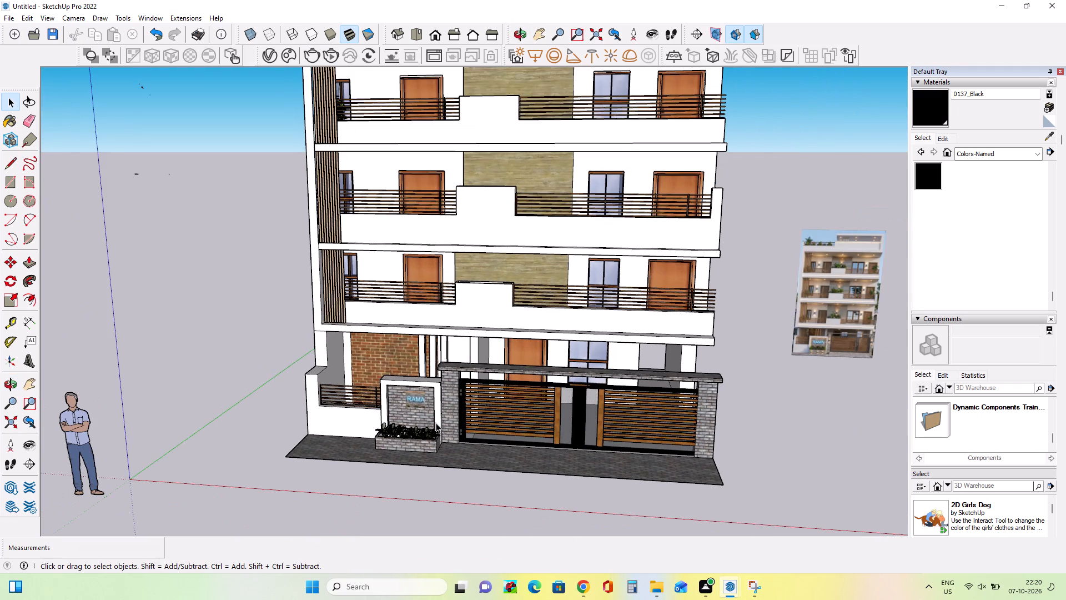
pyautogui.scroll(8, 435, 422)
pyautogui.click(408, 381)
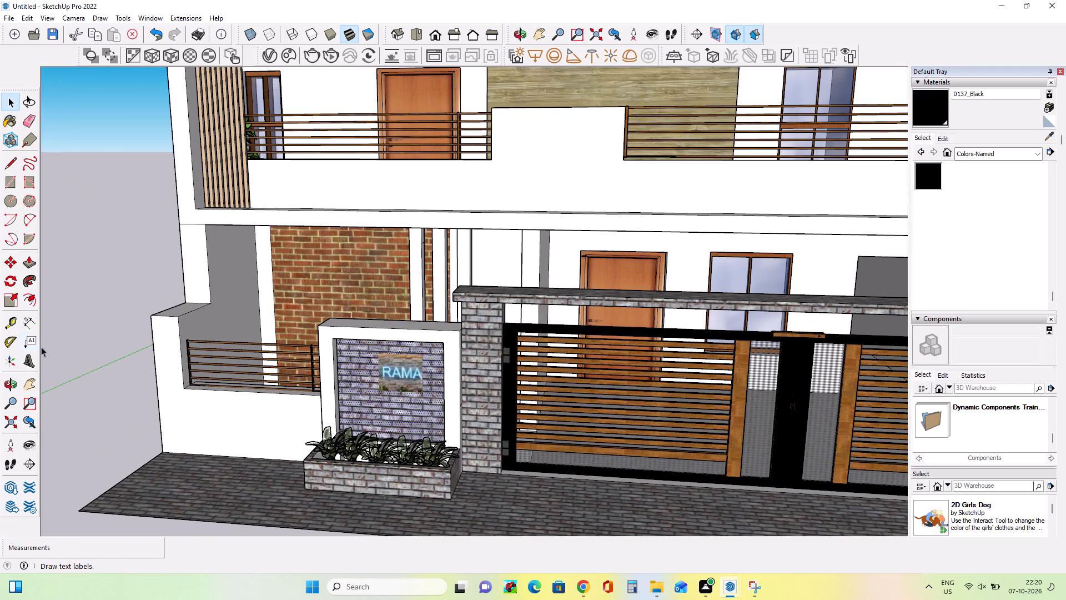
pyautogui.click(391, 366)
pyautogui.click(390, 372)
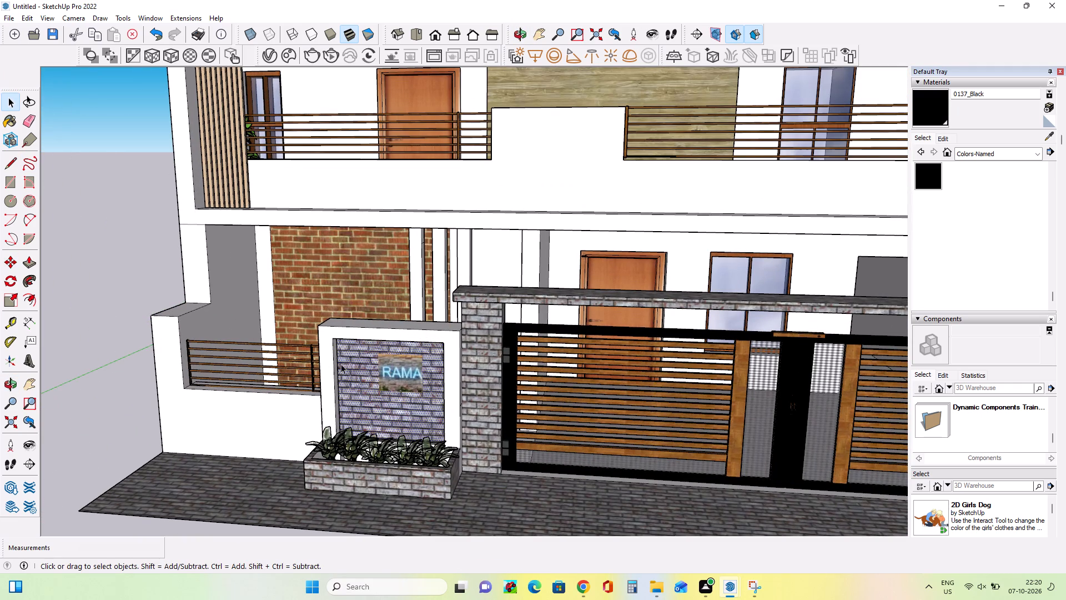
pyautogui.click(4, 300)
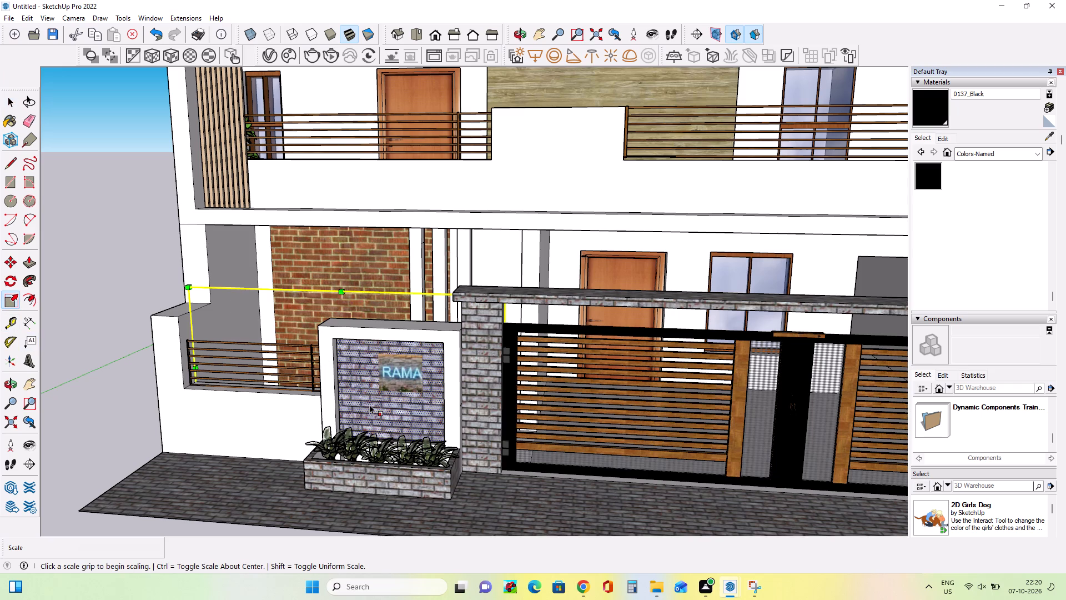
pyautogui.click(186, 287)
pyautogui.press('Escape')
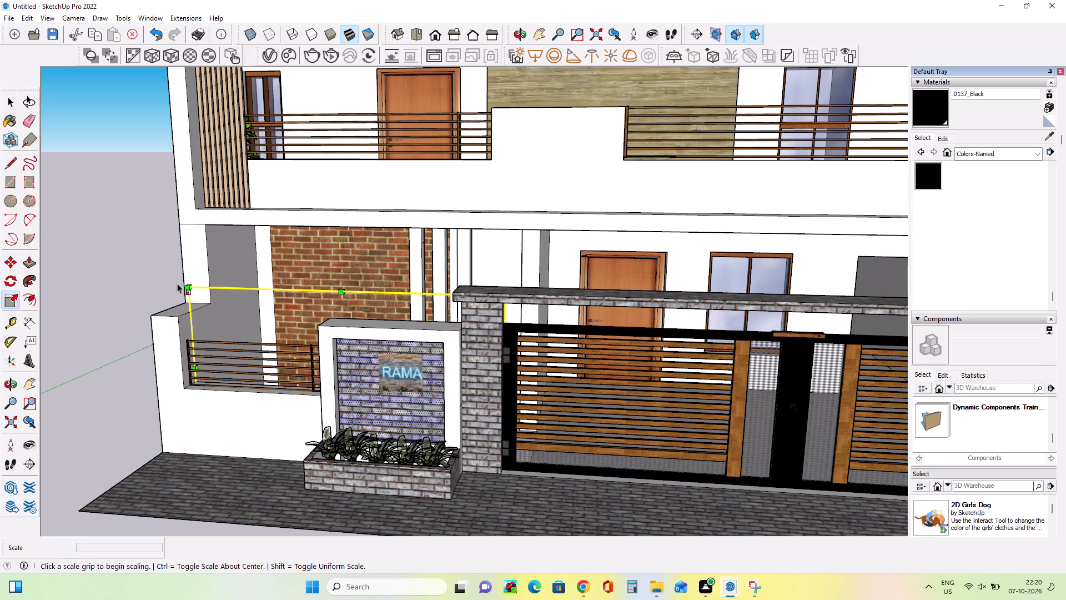
# Select the RAMA sign image on the grey brick panel instead of the brick face behind it.
pyautogui.click(7, 102)
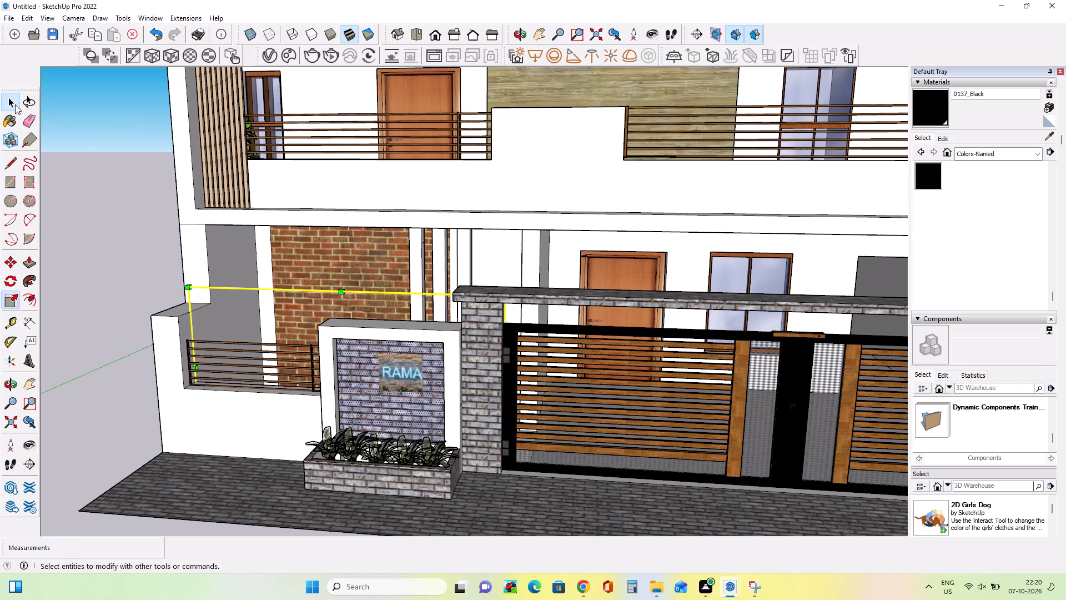
pyautogui.doubleClick(407, 380)
pyautogui.click(407, 379)
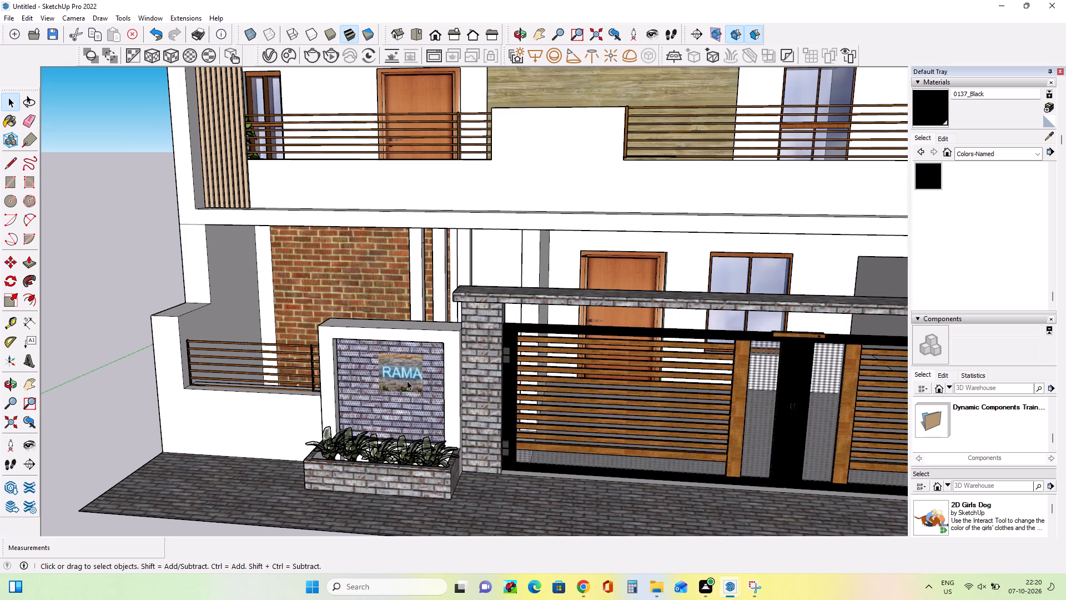
pyautogui.scroll(8, 407, 385)
pyautogui.moveTo(418, 414); pyautogui.dragTo(526, 370, button='middle')
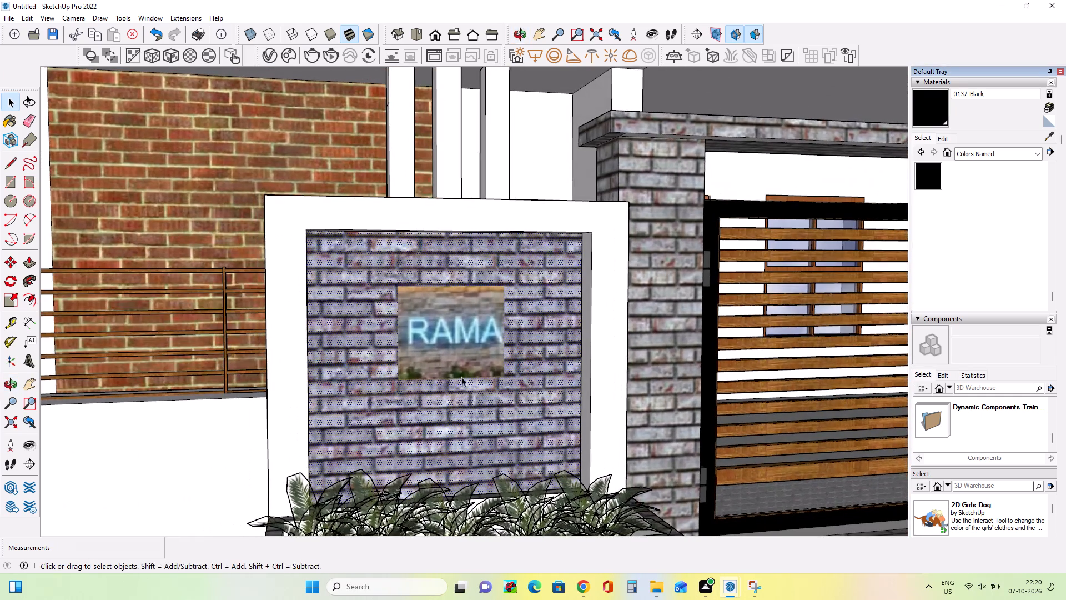
pyautogui.click(409, 362)
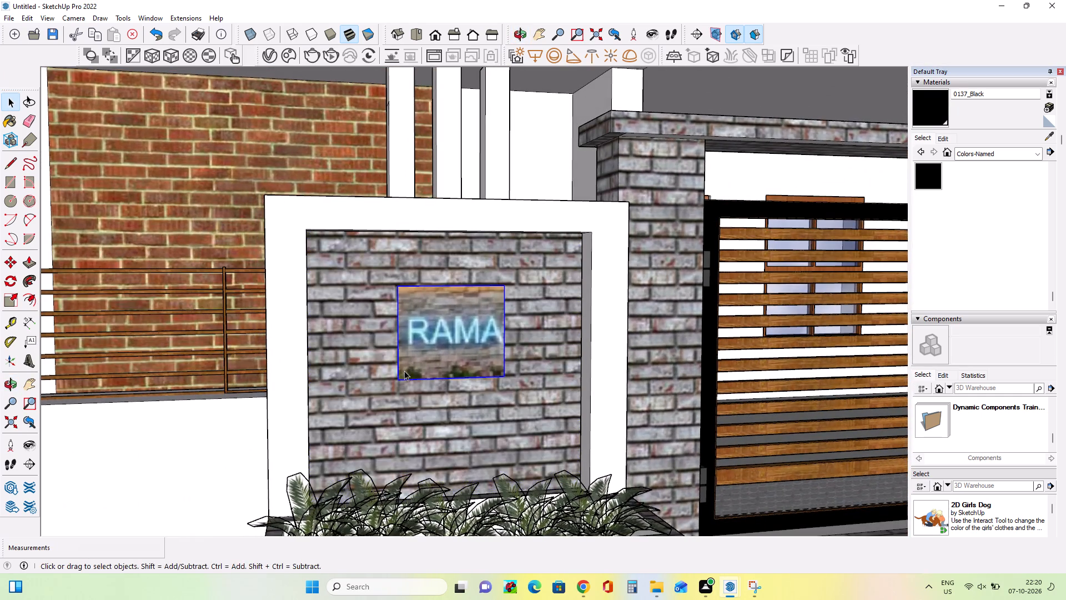
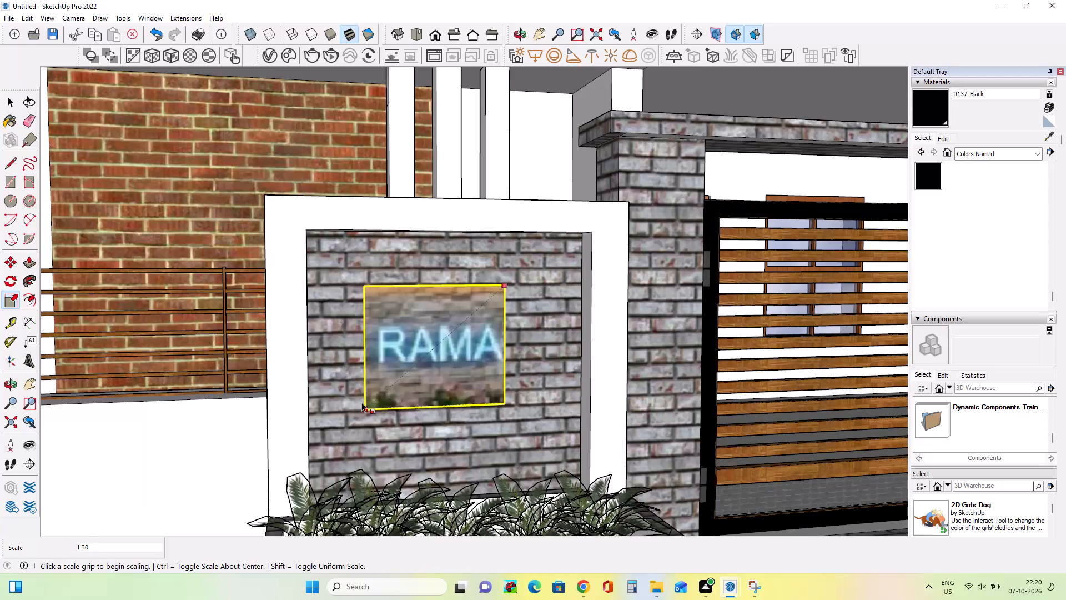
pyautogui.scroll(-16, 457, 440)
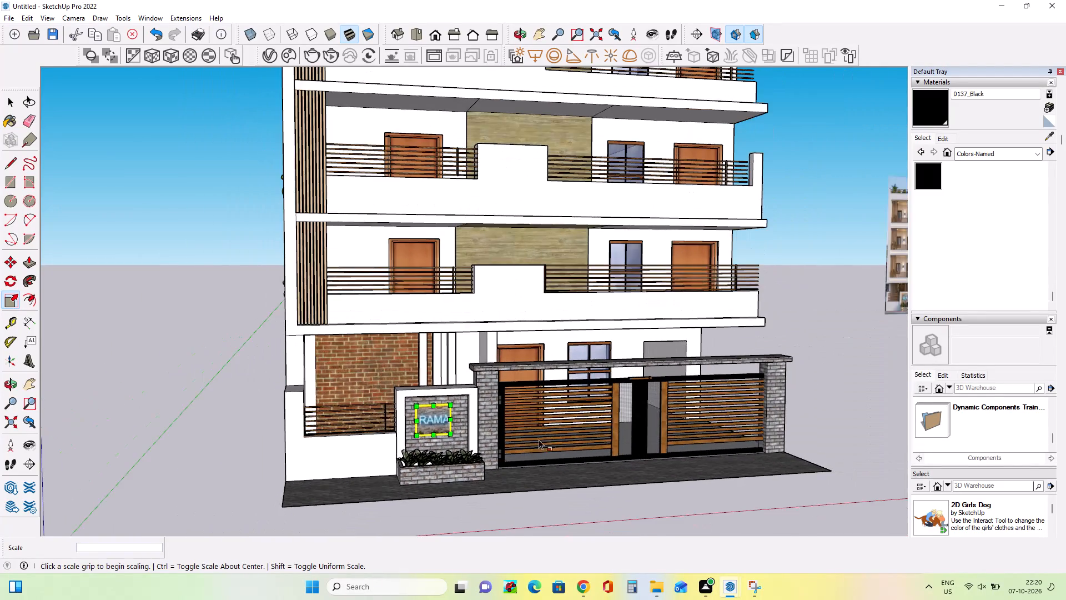
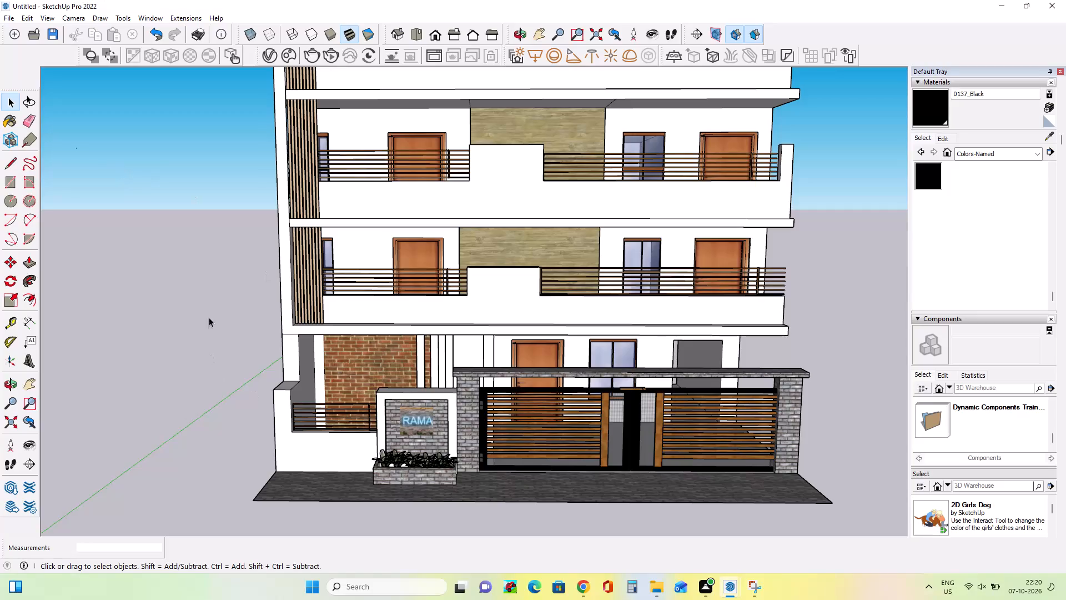
# Draw a line about 1' 10 13/16" long down the middle balcony's inner side, from the low parapet's top beside the end post to the floor.
pyautogui.scroll(-6, 424, 424)
pyautogui.scroll(-3, 594, 249)
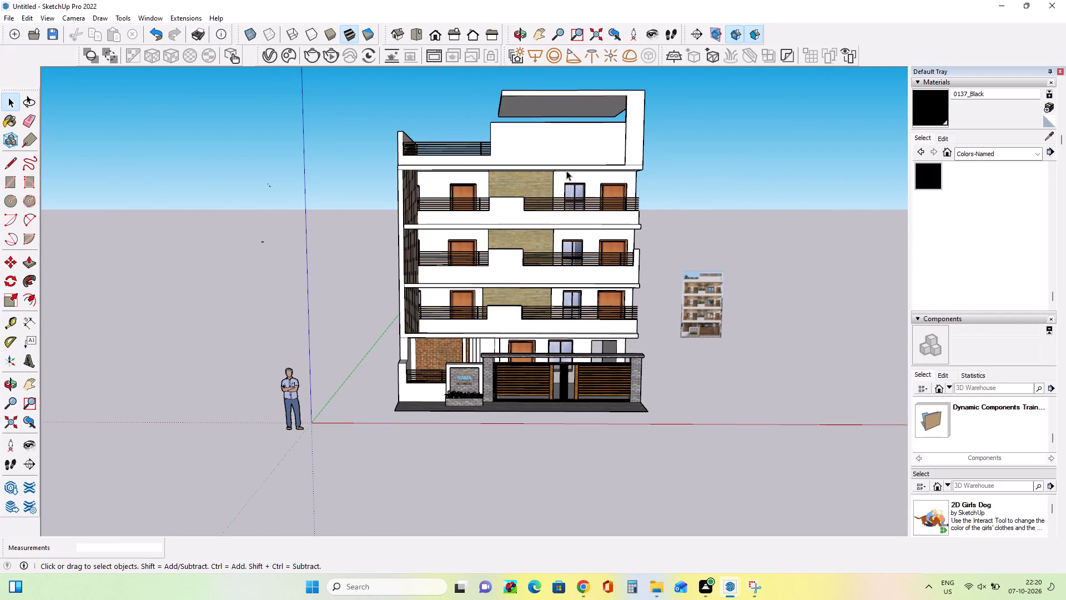
pyautogui.scroll(2, 577, 199)
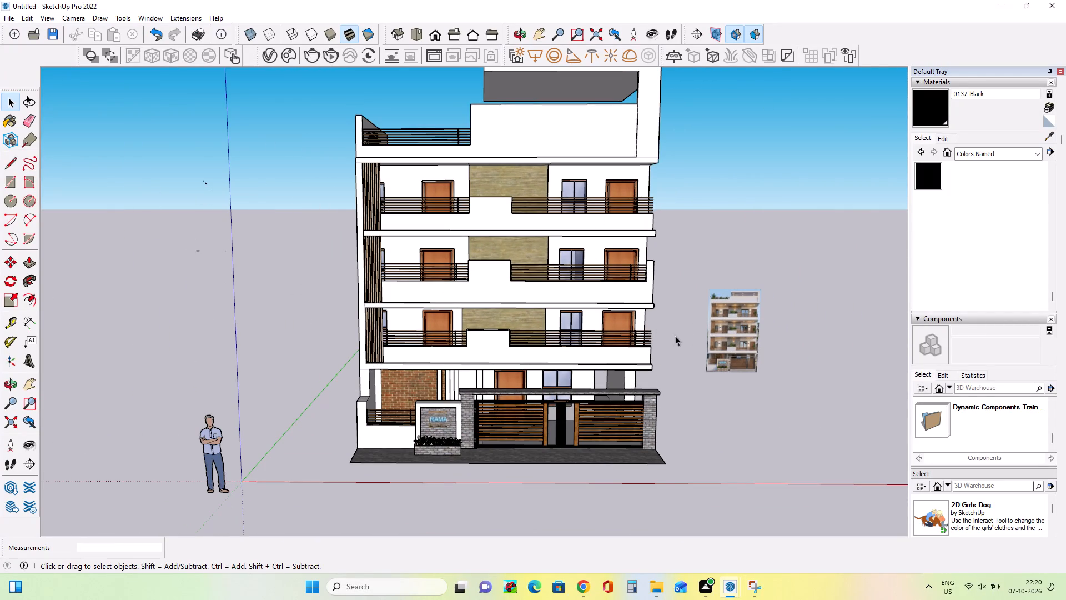
pyautogui.moveTo(675, 337); pyautogui.dragTo(285, 399, button='middle')
pyautogui.moveTo(557, 366); pyautogui.dragTo(486, 366, button='middle')
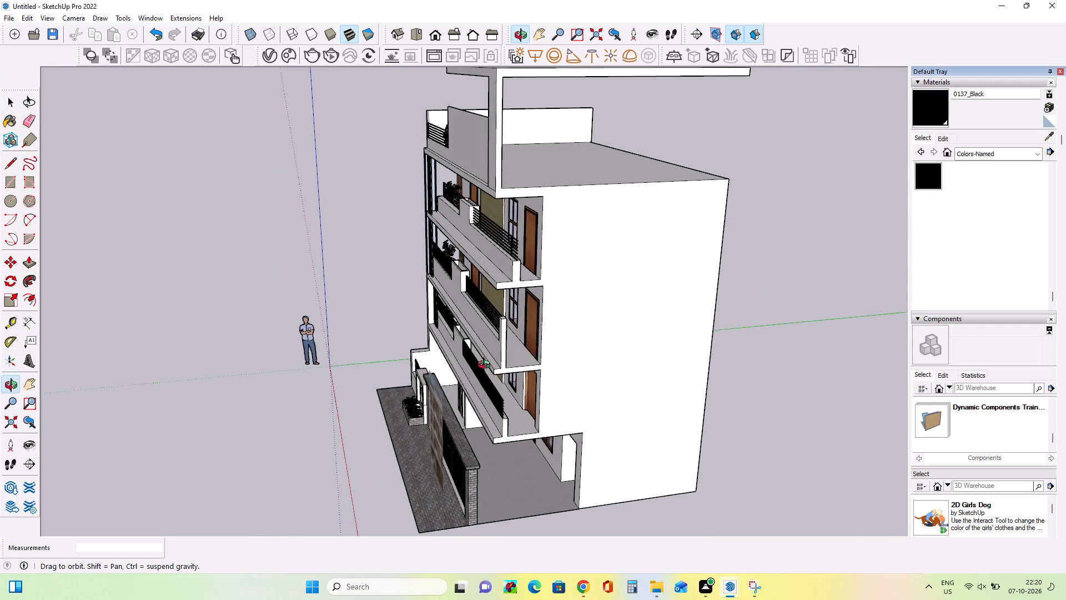
pyautogui.moveTo(486, 366); pyautogui.dragTo(441, 376, button='middle')
pyautogui.scroll(3, 429, 360)
pyautogui.moveTo(453, 335); pyautogui.dragTo(413, 338, button='middle')
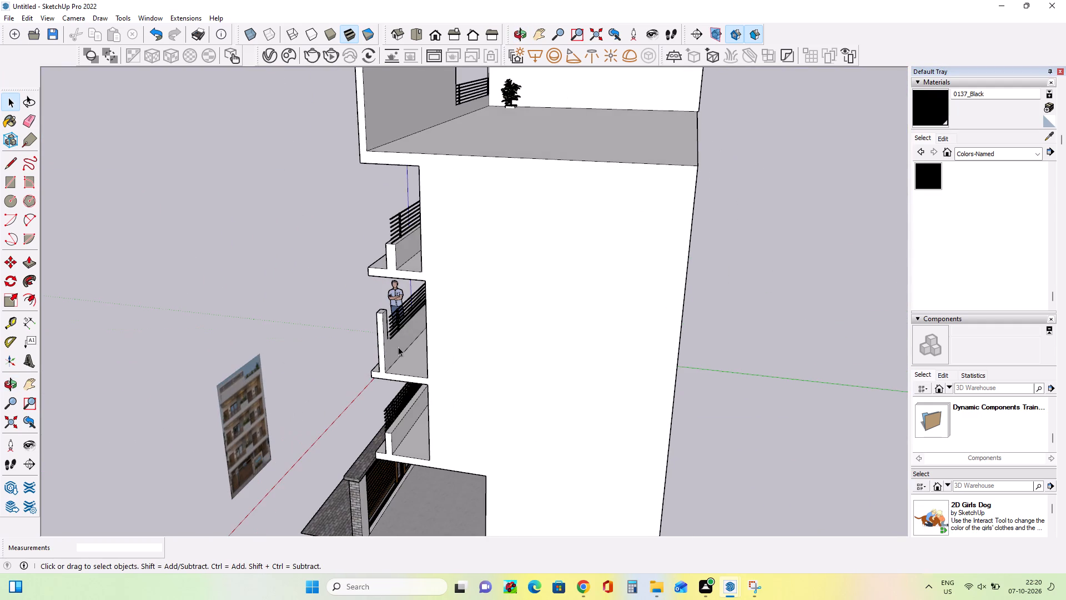
pyautogui.scroll(7, 394, 347)
pyautogui.click(6, 167)
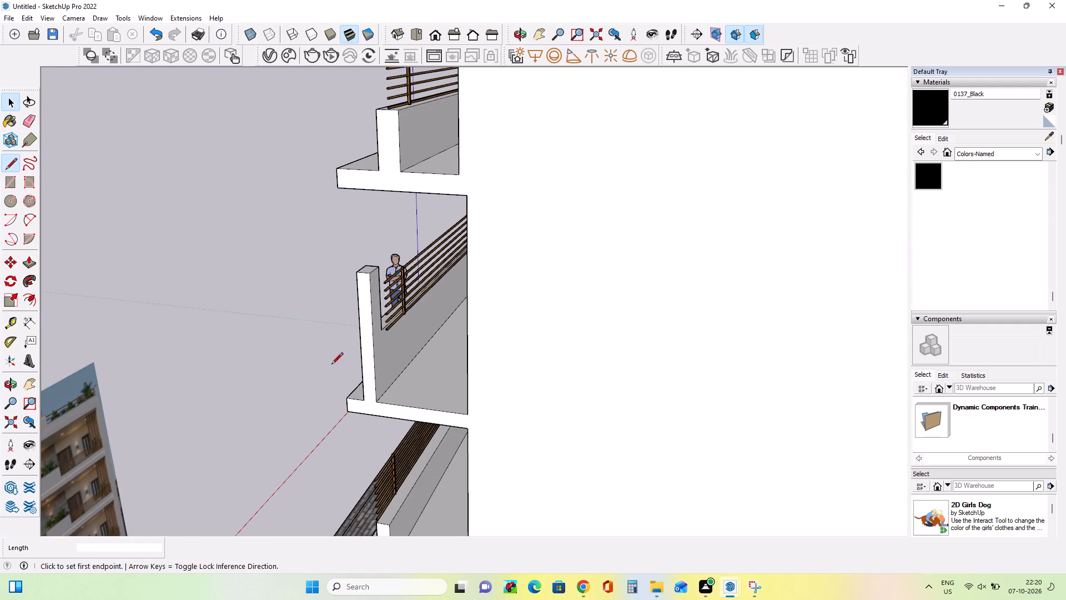
pyautogui.scroll(8, 378, 332)
pyautogui.click(391, 328)
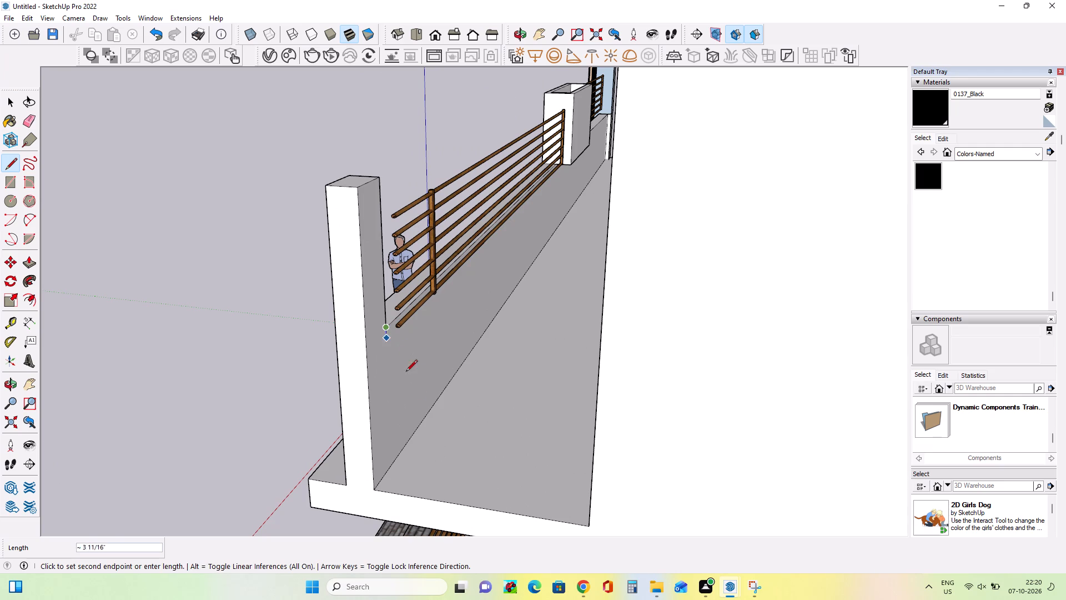
pyautogui.scroll(9, 396, 459)
pyautogui.click(396, 459)
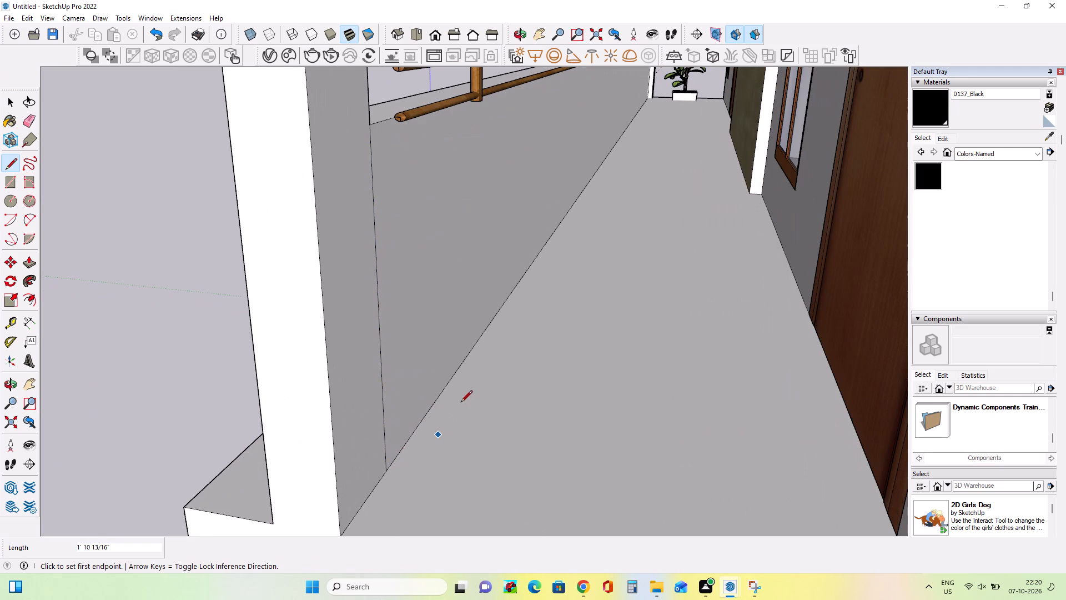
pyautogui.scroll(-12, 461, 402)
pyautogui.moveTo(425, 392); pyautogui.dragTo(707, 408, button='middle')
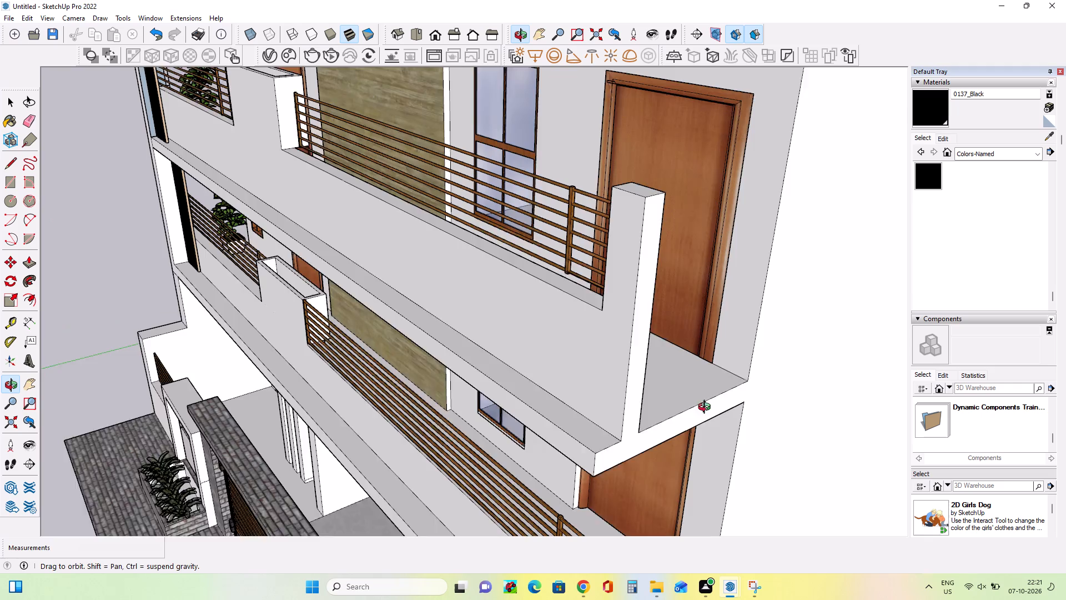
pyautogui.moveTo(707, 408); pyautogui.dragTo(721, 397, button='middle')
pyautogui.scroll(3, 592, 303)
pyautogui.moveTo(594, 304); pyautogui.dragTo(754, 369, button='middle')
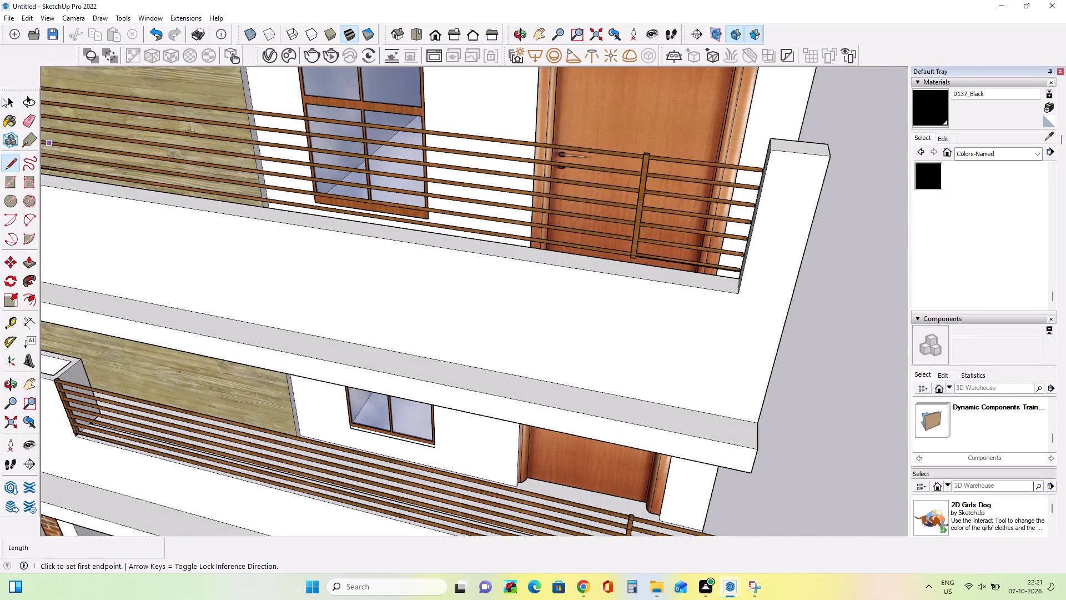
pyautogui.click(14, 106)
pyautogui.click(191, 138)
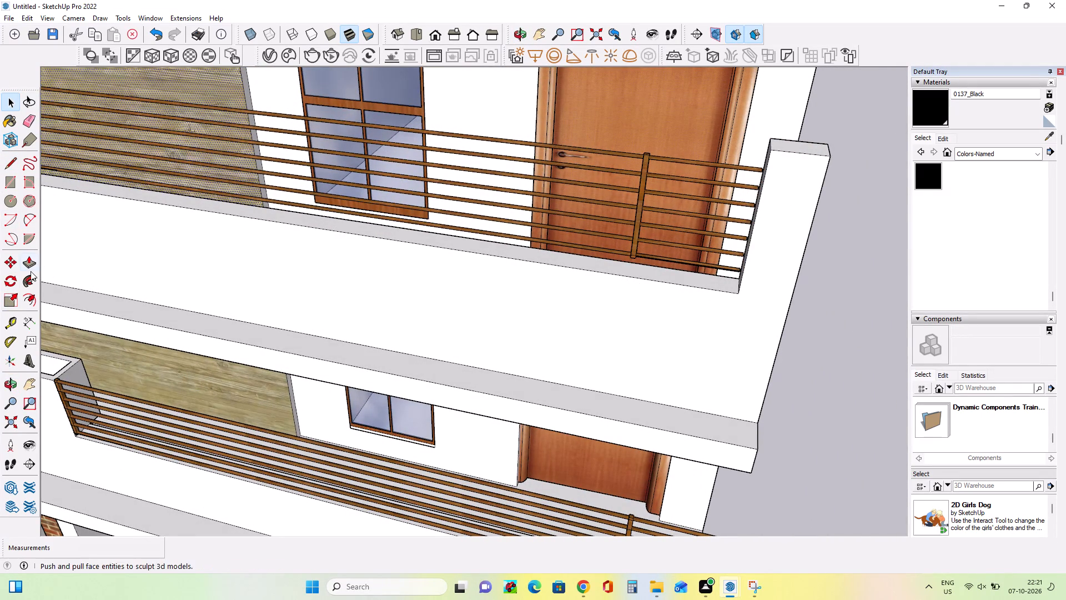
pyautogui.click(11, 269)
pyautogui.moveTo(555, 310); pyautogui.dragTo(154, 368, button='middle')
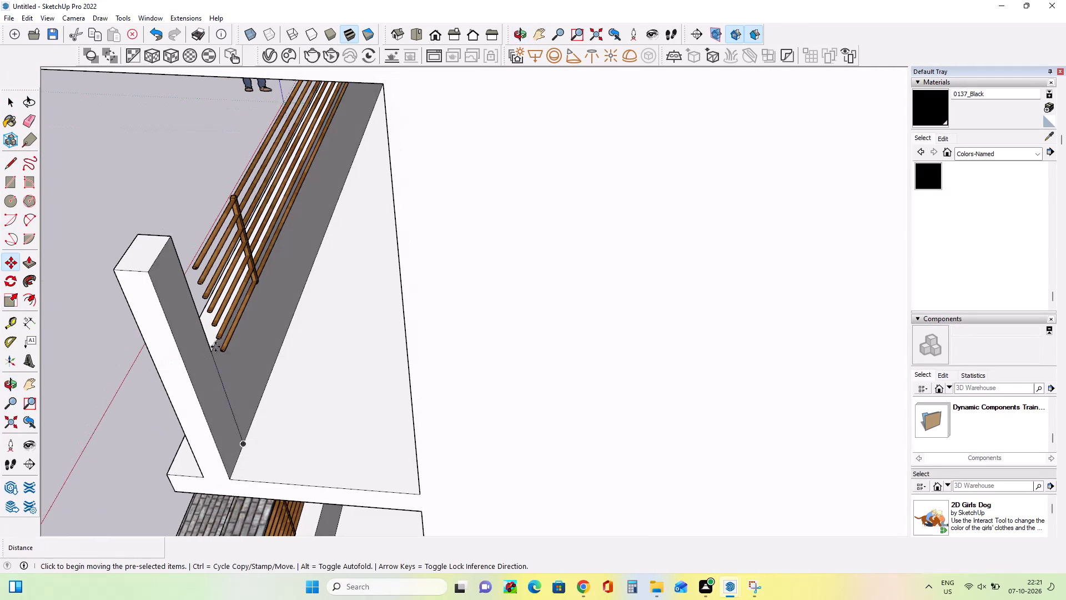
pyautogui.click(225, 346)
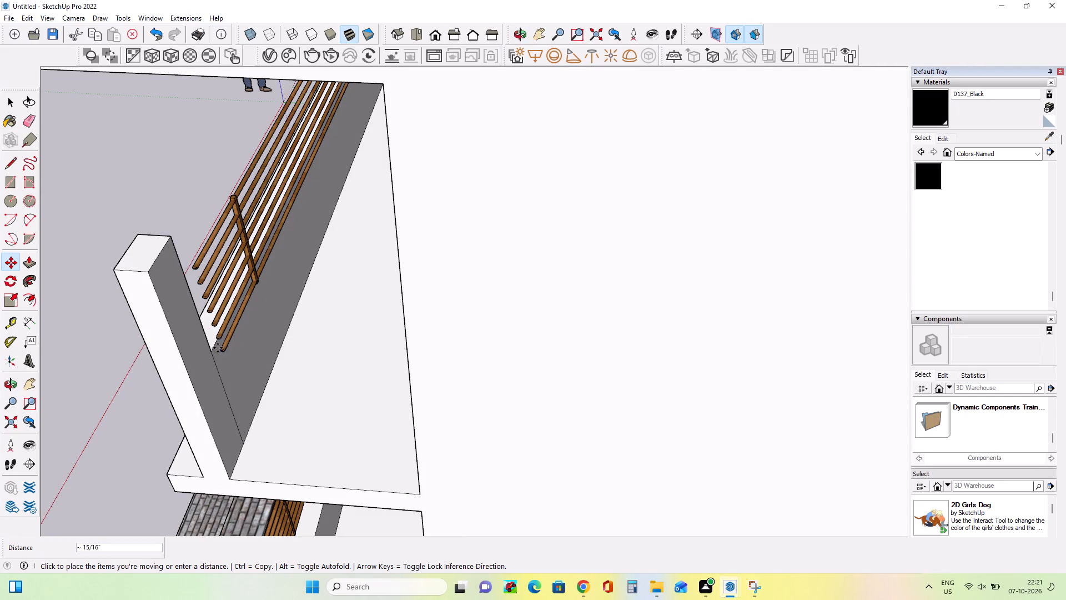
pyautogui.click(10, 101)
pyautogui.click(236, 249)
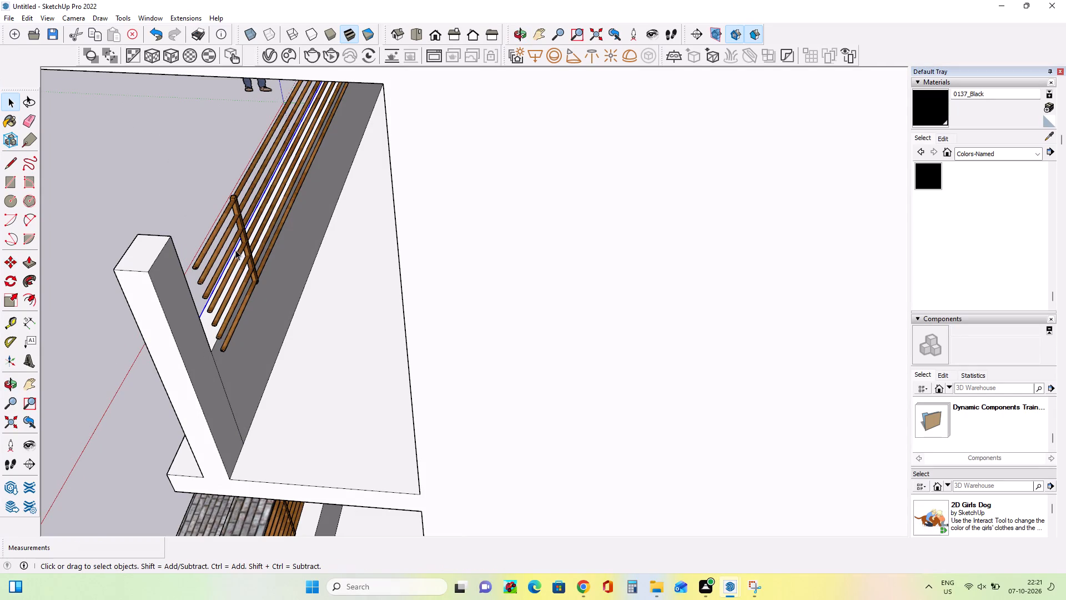
# Move the middle balcony's long railing outward at the end post, and reposition it onto the low parapet's top at the planter box end.
pyautogui.moveTo(248, 273); pyautogui.dragTo(288, 299, button='middle')
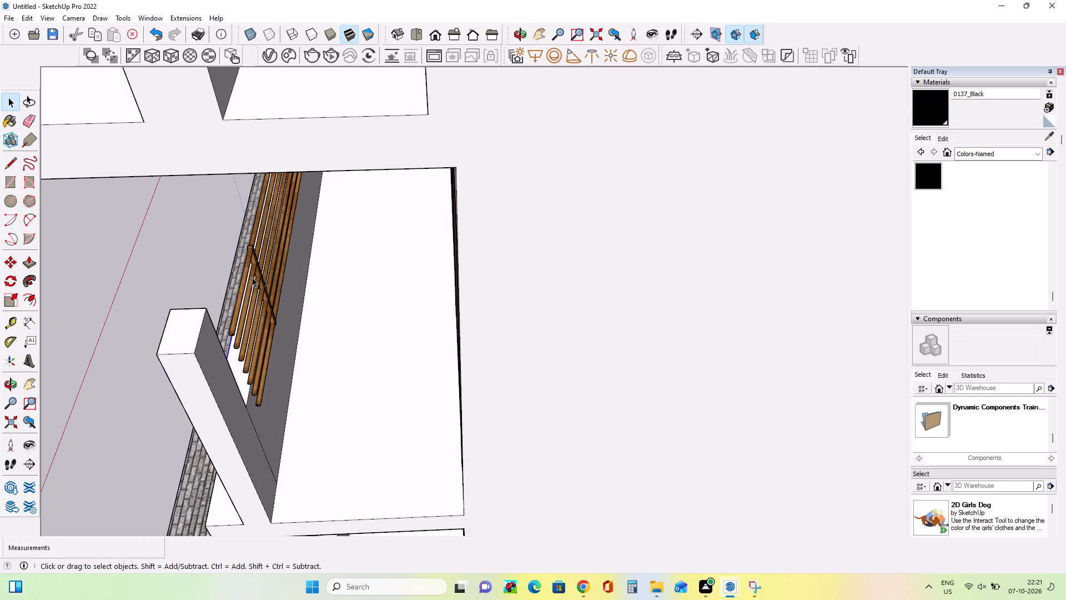
pyautogui.click(252, 277)
pyautogui.click(10, 265)
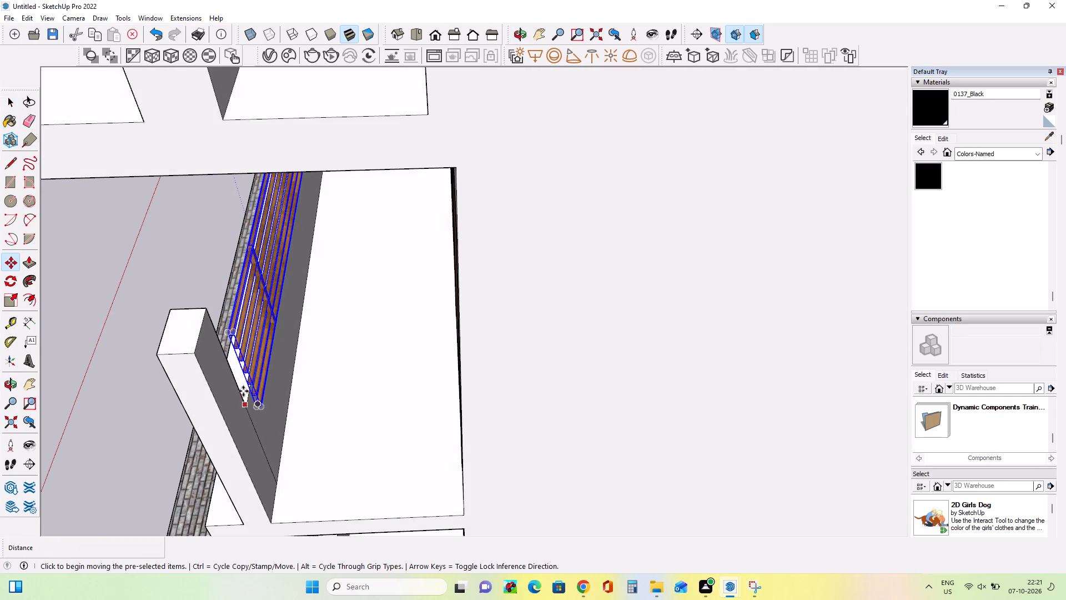
pyautogui.click(264, 409)
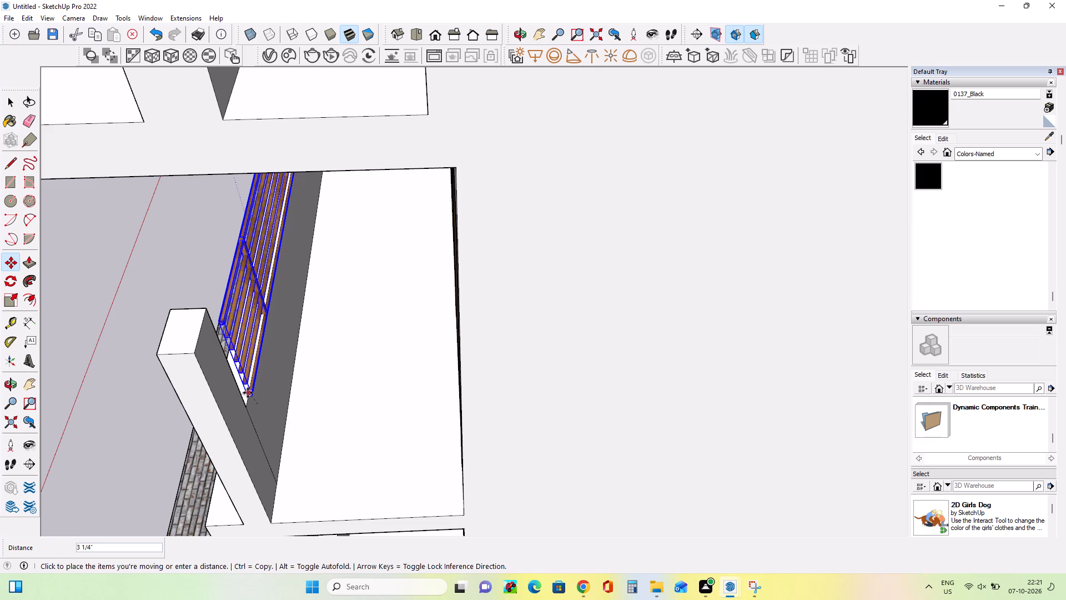
pyautogui.click(242, 395)
pyautogui.moveTo(288, 402); pyautogui.dragTo(550, 371, button='middle')
pyautogui.scroll(-2, 550, 371)
pyautogui.scroll(3, 122, 129)
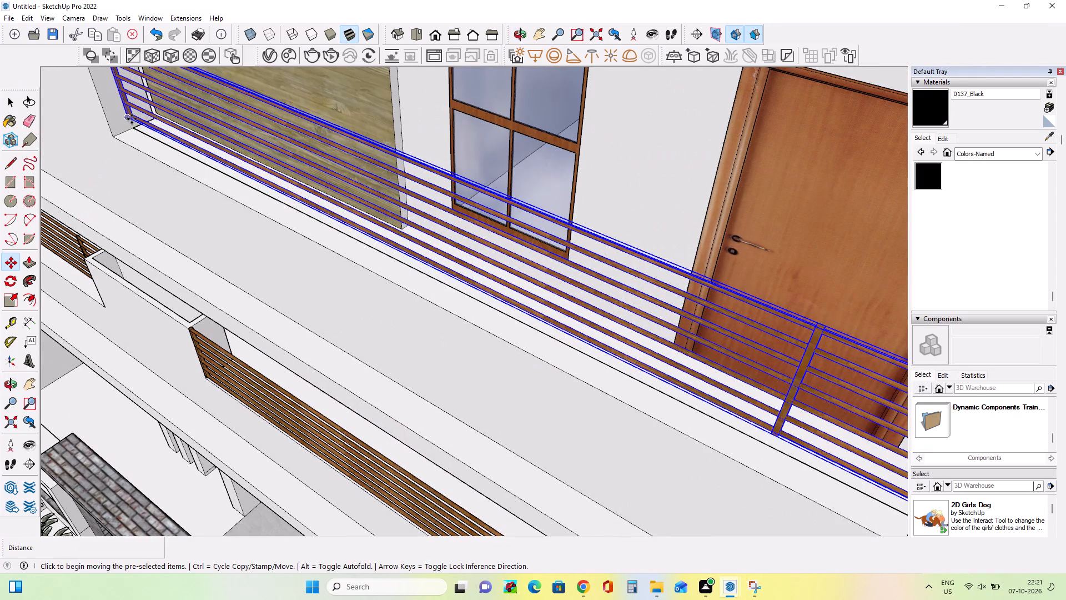
pyautogui.click(132, 119)
pyautogui.click(129, 131)
pyautogui.scroll(-7, 179, 217)
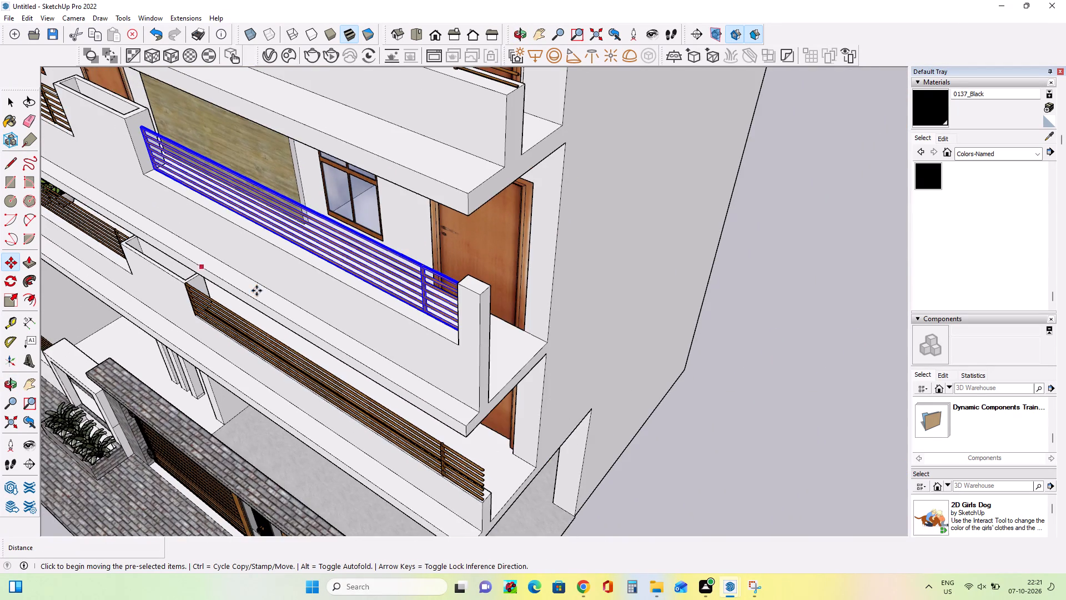
# Shift the middle balcony's long railing slightly farther outward from its bottom corner at the end post.
pyautogui.moveTo(330, 293); pyautogui.dragTo(107, 308, button='middle')
pyautogui.scroll(-1, 110, 310)
pyautogui.scroll(4, 202, 317)
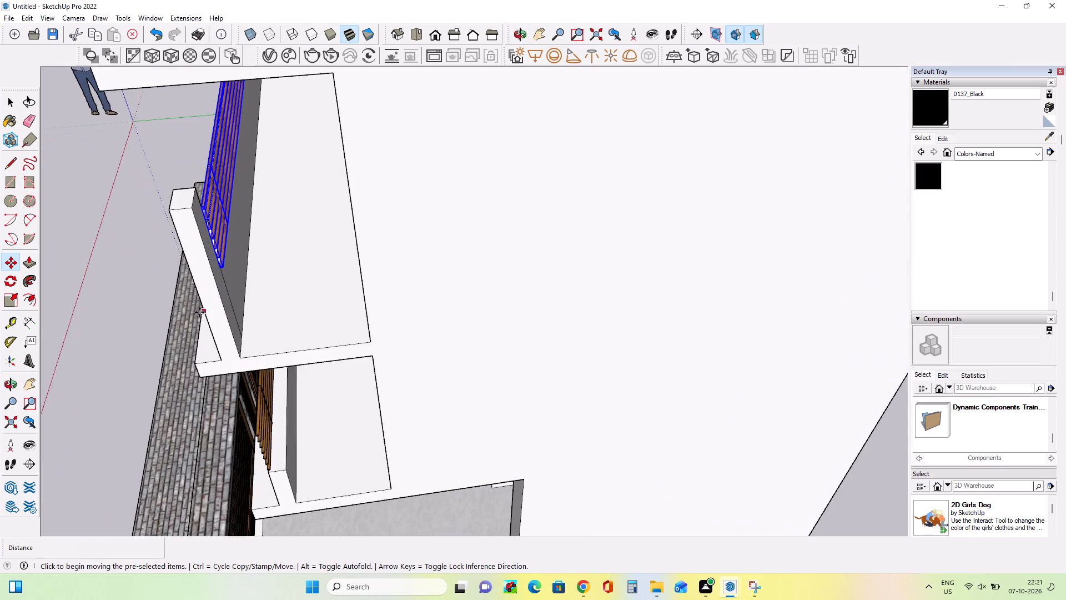
pyautogui.scroll(3, 189, 299)
pyautogui.moveTo(283, 289); pyautogui.dragTo(218, 305, button='middle')
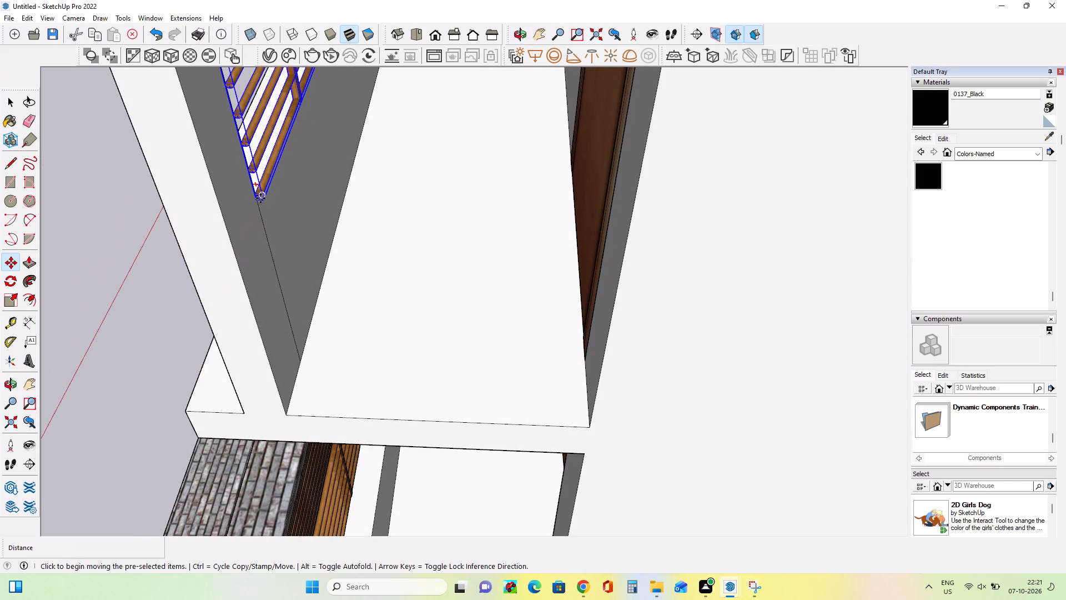
pyautogui.click(260, 198)
pyautogui.click(249, 191)
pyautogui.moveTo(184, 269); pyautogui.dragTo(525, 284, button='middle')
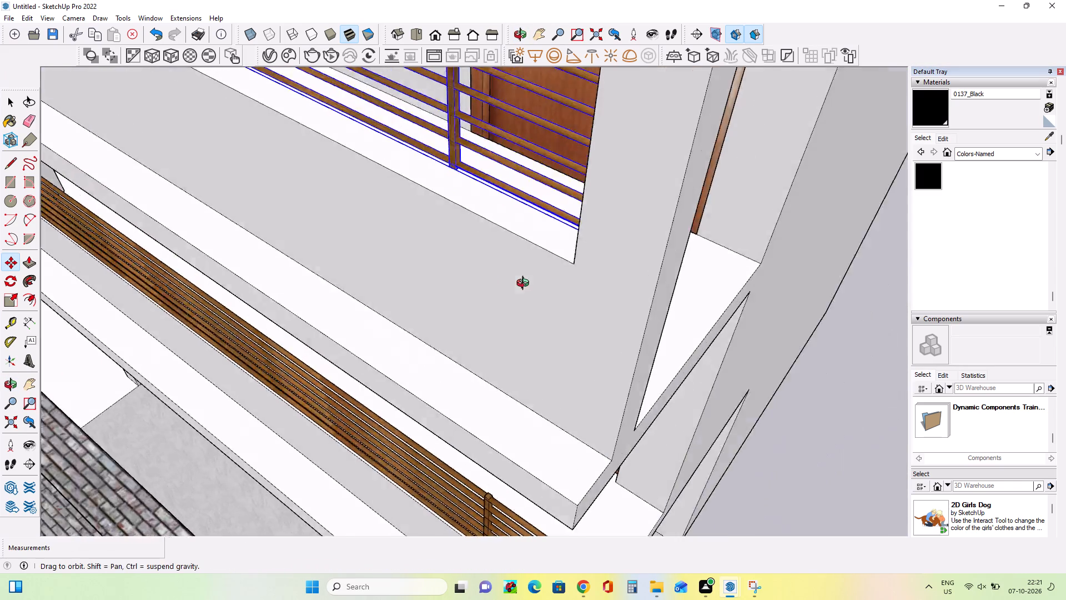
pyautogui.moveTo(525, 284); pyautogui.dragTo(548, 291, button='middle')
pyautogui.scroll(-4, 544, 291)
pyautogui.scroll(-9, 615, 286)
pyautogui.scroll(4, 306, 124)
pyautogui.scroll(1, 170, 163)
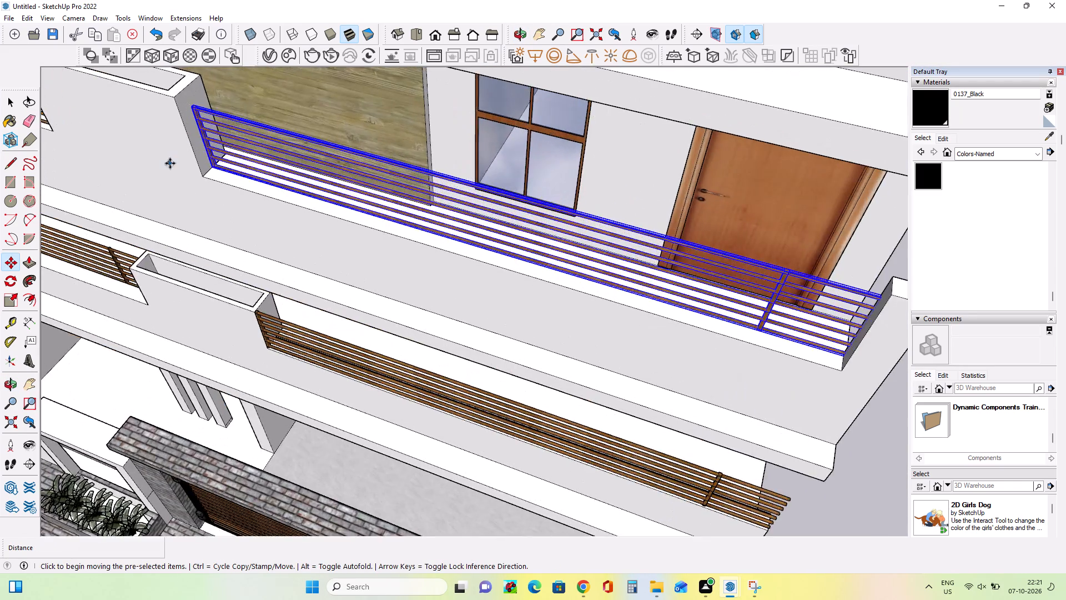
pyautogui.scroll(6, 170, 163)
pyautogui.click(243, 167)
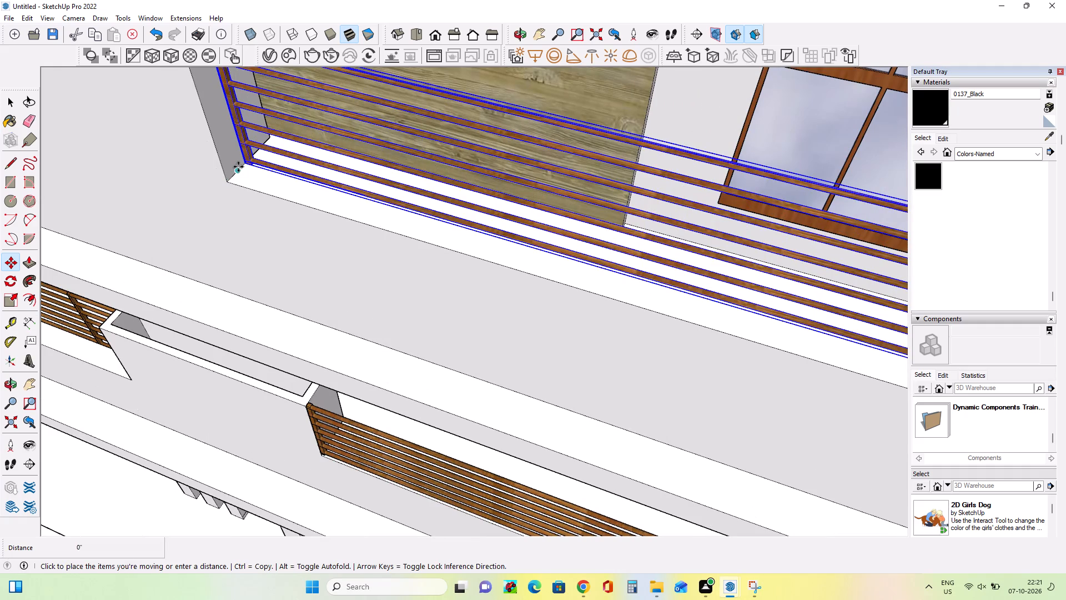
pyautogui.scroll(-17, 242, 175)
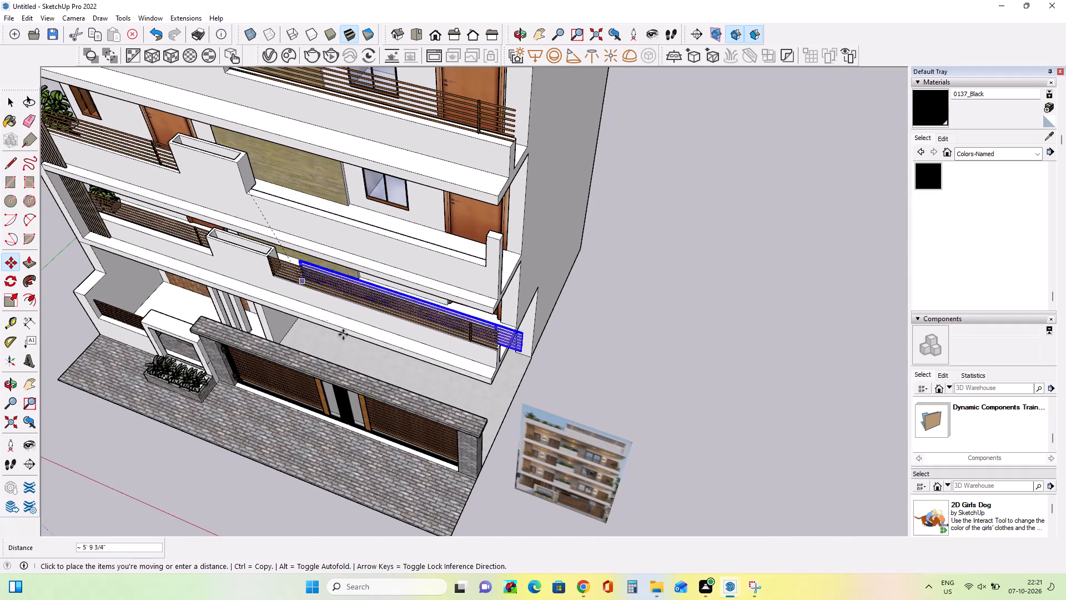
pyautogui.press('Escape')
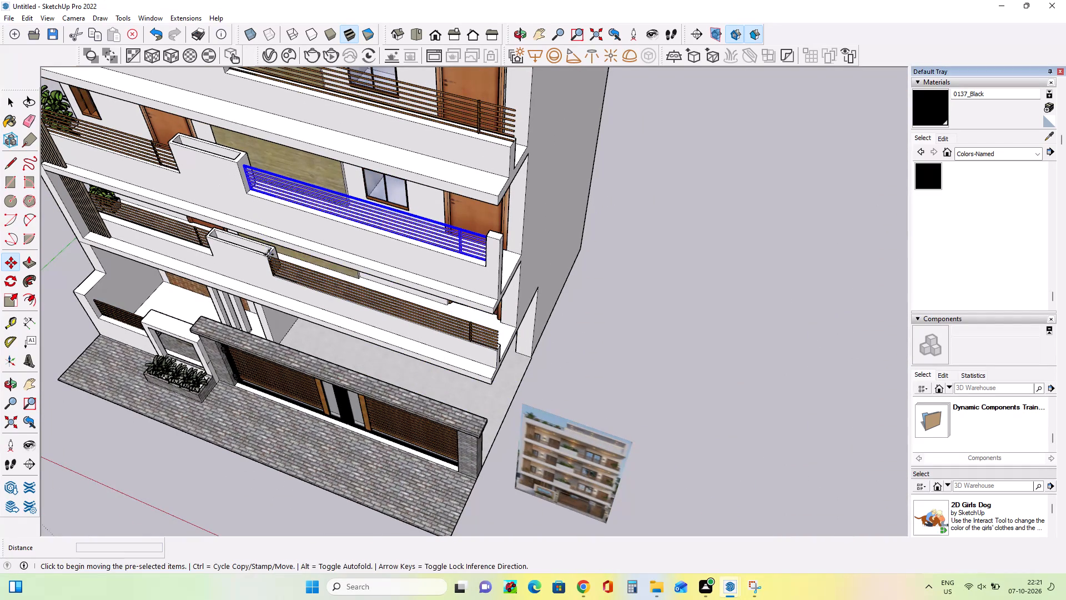
# Deselect the railing and examine the whole facade against the building reference image.
pyautogui.moveTo(269, 254); pyautogui.dragTo(404, 201, button='middle')
pyautogui.scroll(-10, 404, 201)
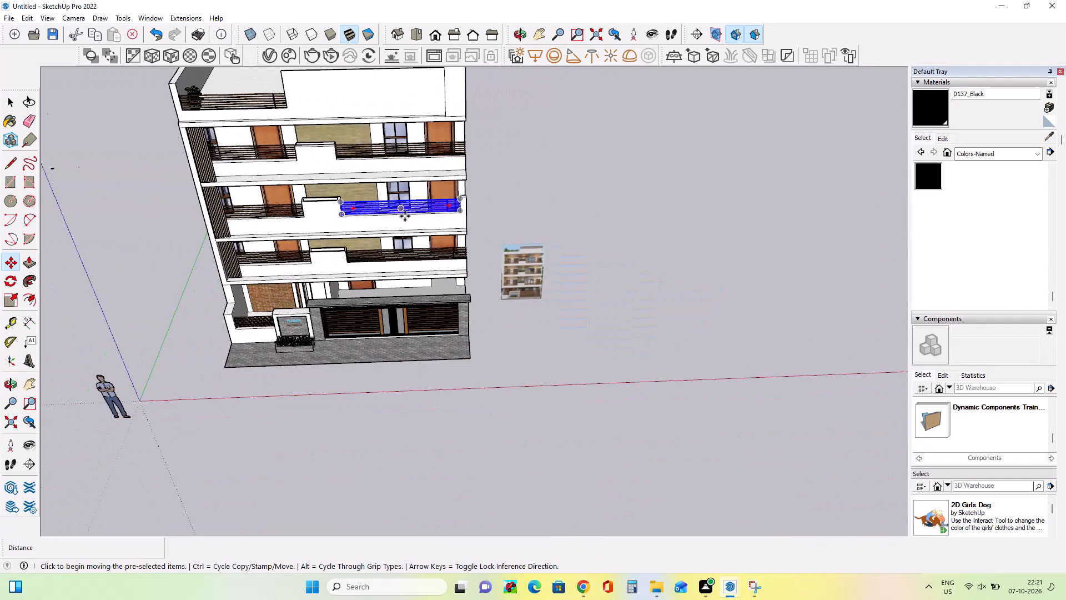
pyautogui.click(14, 105)
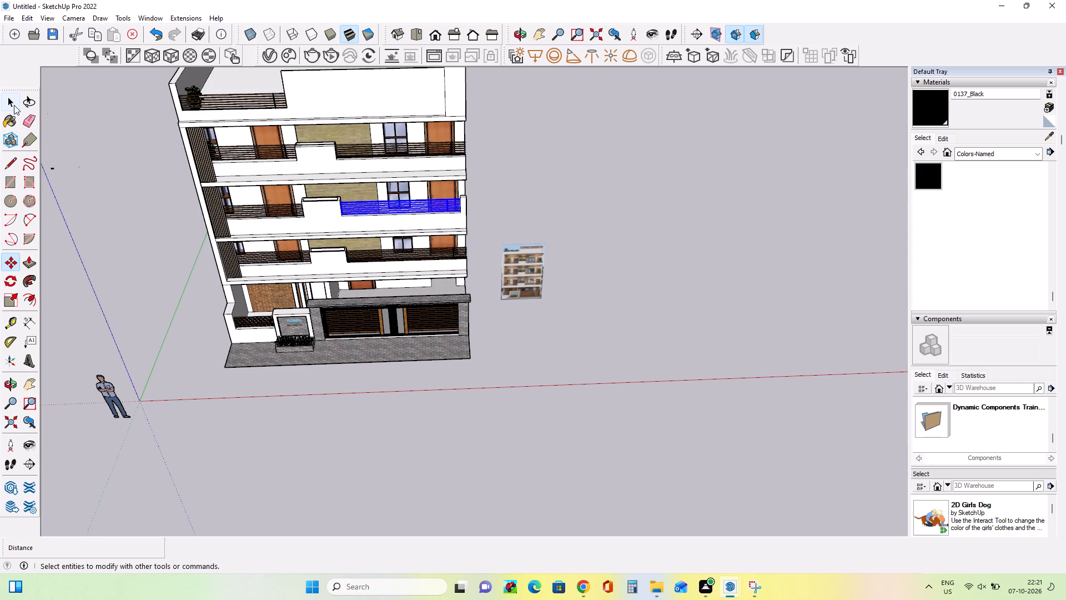
pyautogui.click(97, 162)
pyautogui.moveTo(273, 428); pyautogui.dragTo(298, 207, button='middle')
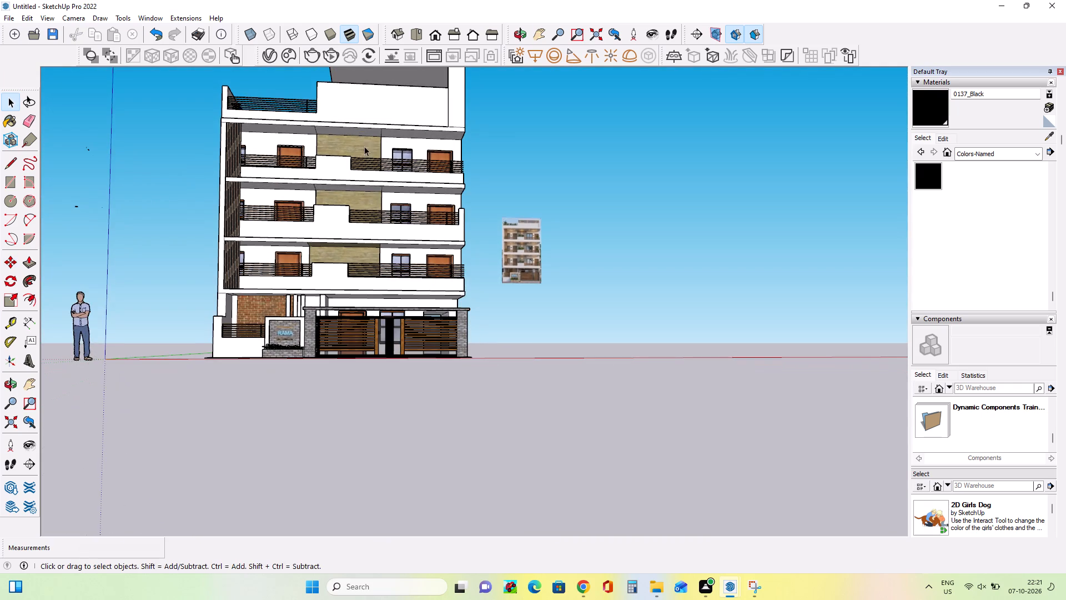
pyautogui.scroll(3, 398, 141)
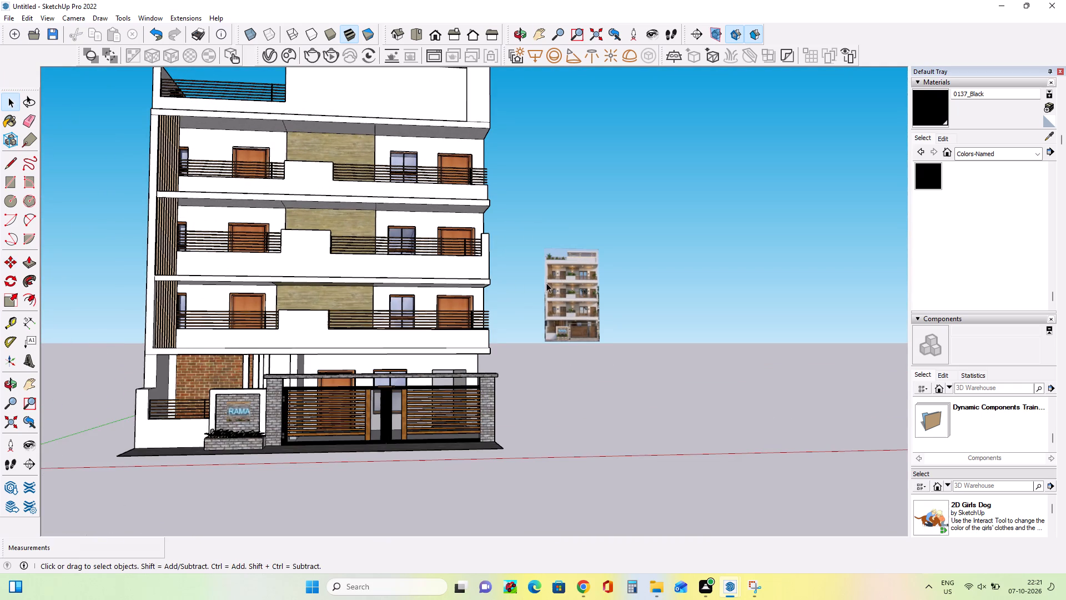
pyautogui.scroll(1, 571, 267)
pyautogui.moveTo(573, 272); pyautogui.dragTo(579, 322, button='middle')
pyautogui.scroll(8, 581, 311)
pyautogui.scroll(-1, 581, 311)
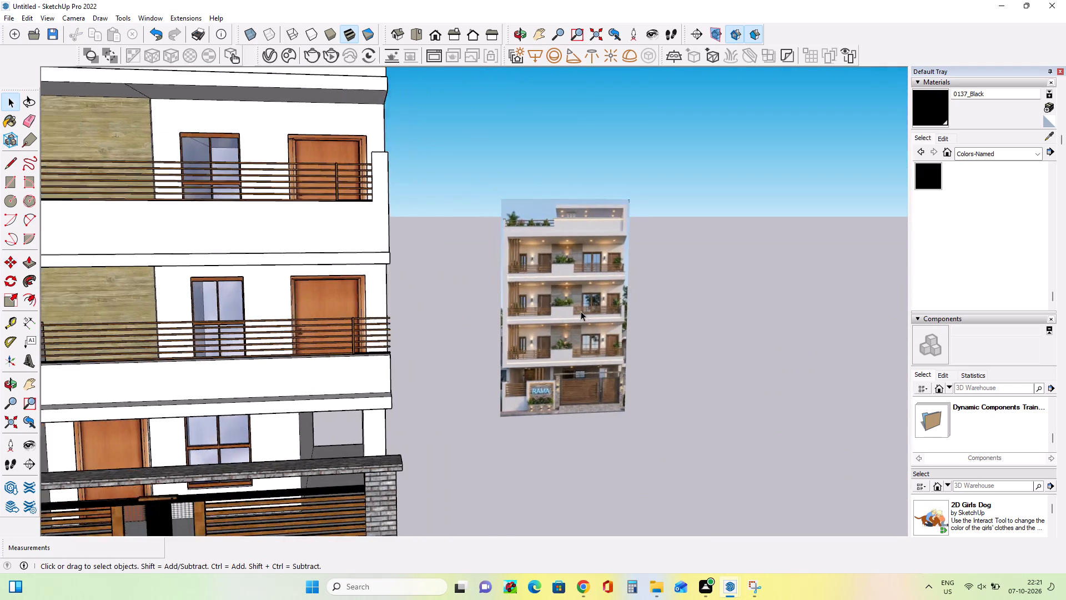
pyautogui.scroll(-17, 581, 311)
pyautogui.scroll(3, 401, 176)
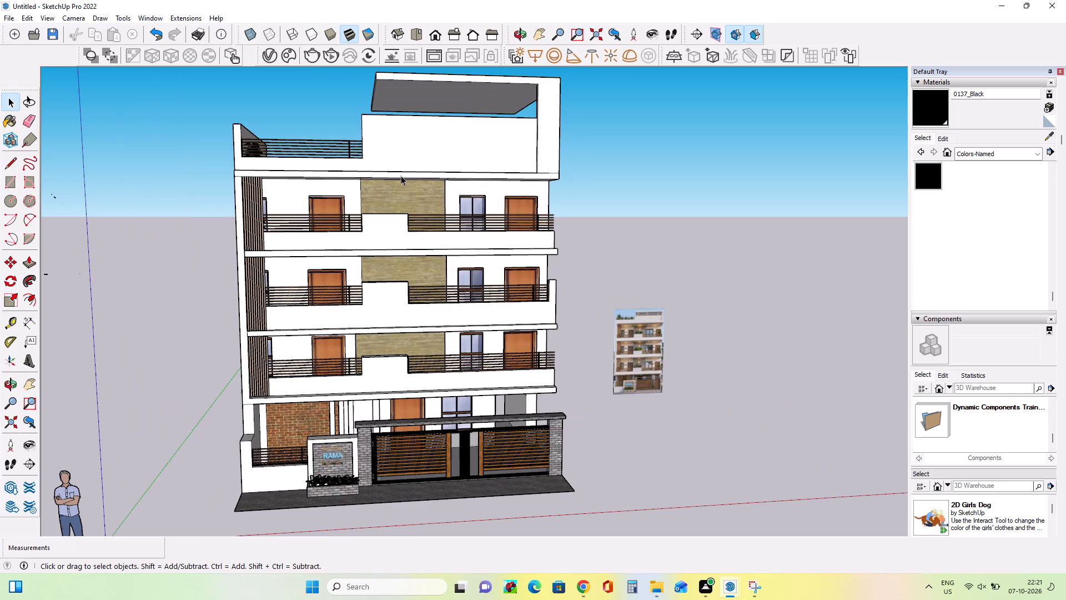
pyautogui.scroll(2, 401, 176)
pyautogui.moveTo(401, 176); pyautogui.dragTo(400, 247, button='middle')
pyautogui.moveTo(358, 223); pyautogui.dragTo(331, 217, button='middle')
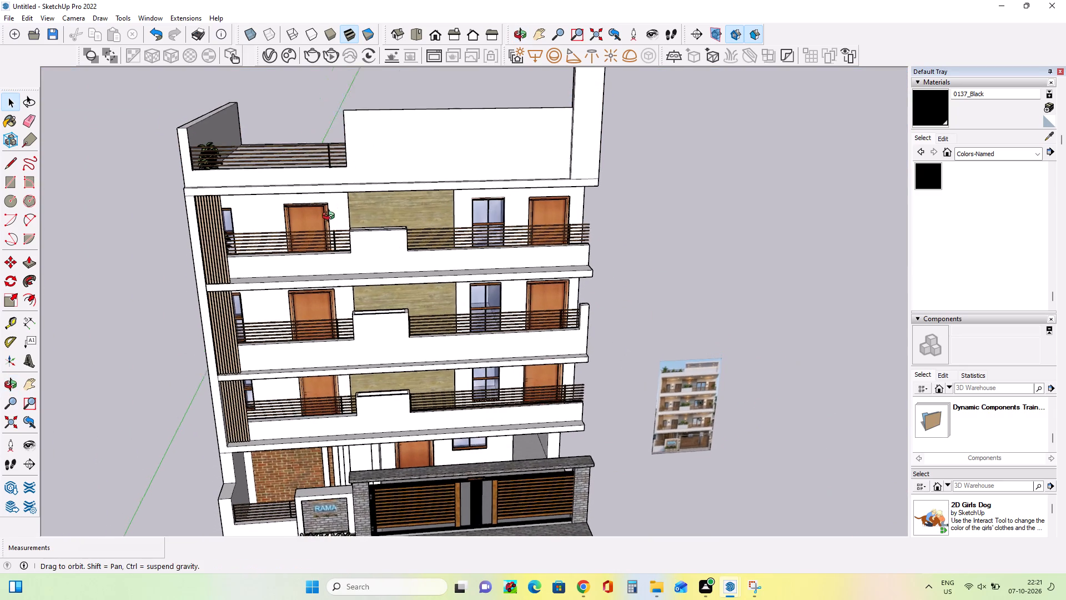
pyautogui.moveTo(331, 217); pyautogui.dragTo(317, 205, button='middle')
pyautogui.scroll(-3, 317, 205)
pyautogui.moveTo(389, 249); pyautogui.dragTo(372, 238, button='middle')
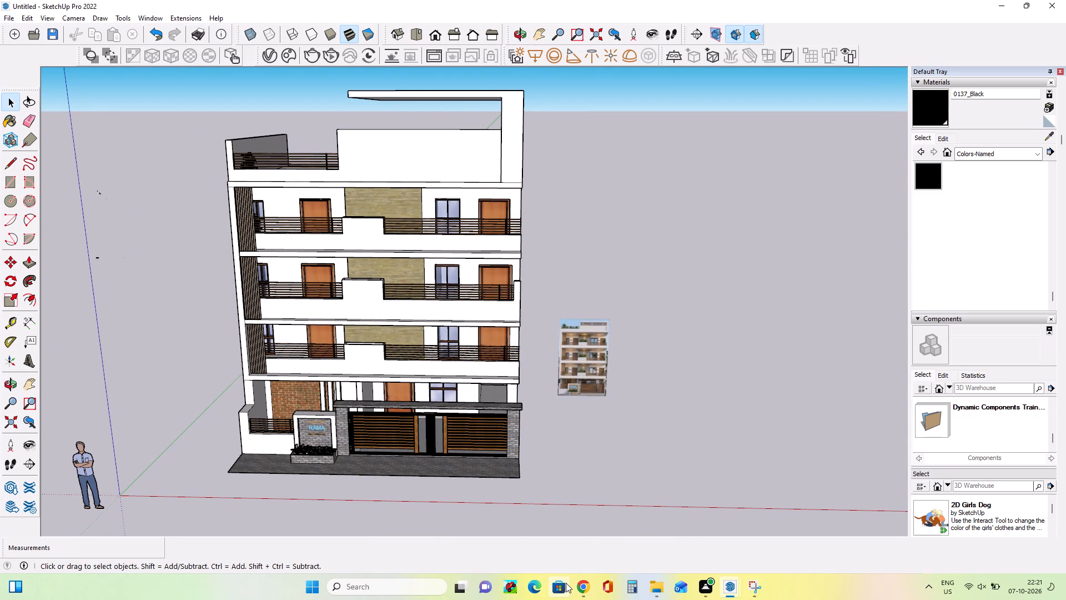
# Switch to the 3D Warehouse page in Chrome and search the models for "plants".
pyautogui.click(582, 588)
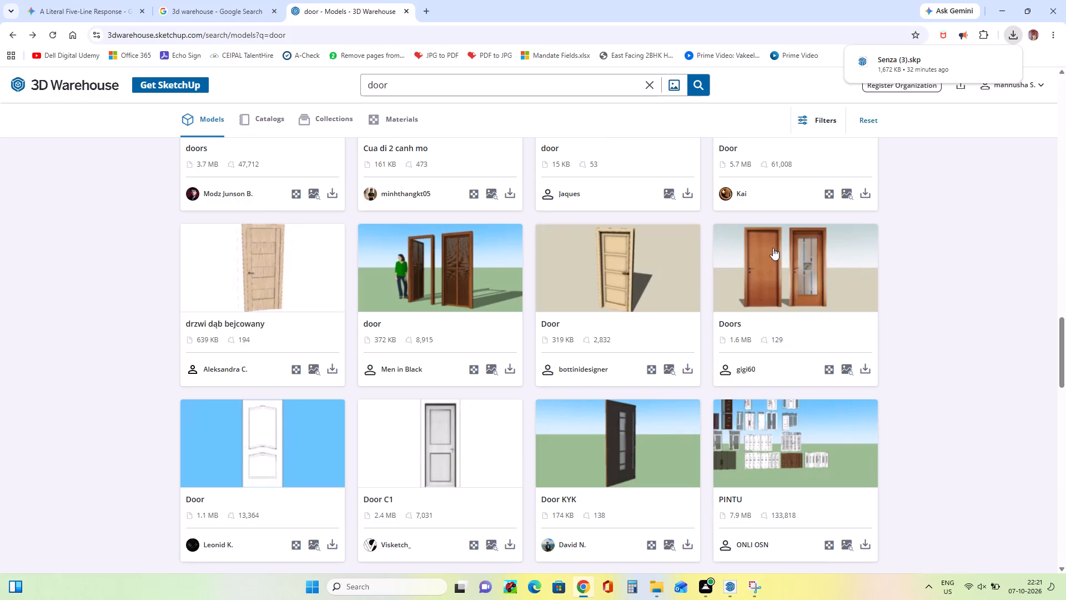
pyautogui.click(449, 84)
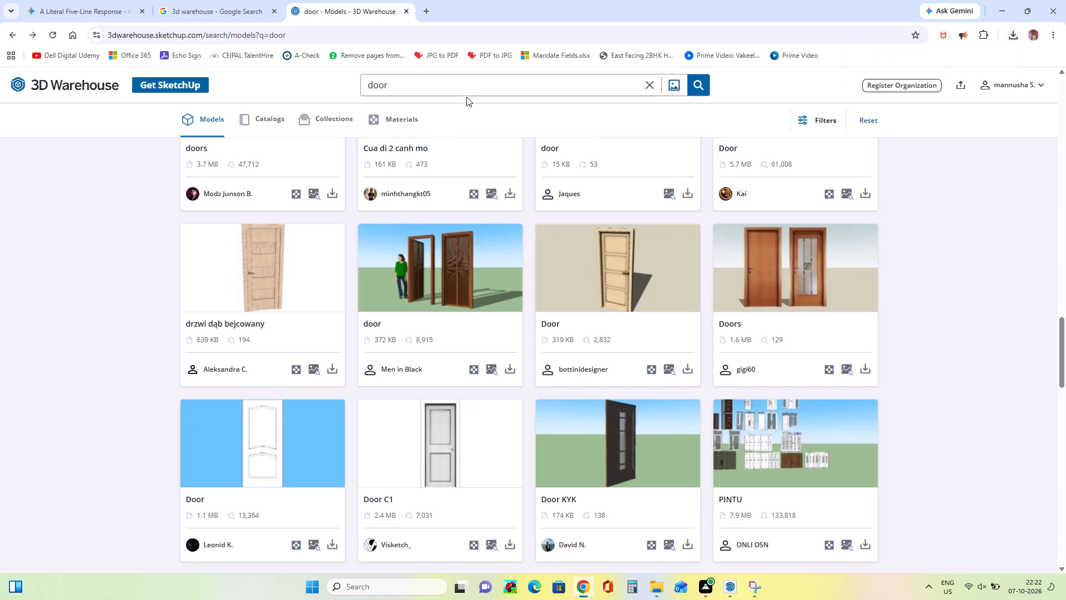
pyautogui.press('BackSpace')
pyautogui.press('BackSpace')
pyautogui.press('BackSpace')
pyautogui.press('BackSpace')
pyautogui.press('BackSpace')
pyautogui.press('BackSpace')
pyautogui.press('BackSpace')
pyautogui.press('BackSpace')
pyautogui.press('BackSpace')
pyautogui.press('BackSpace')
pyautogui.press('BackSpace')
pyautogui.press('BackSpace')
pyautogui.write('plants')
pyautogui.press('Return')
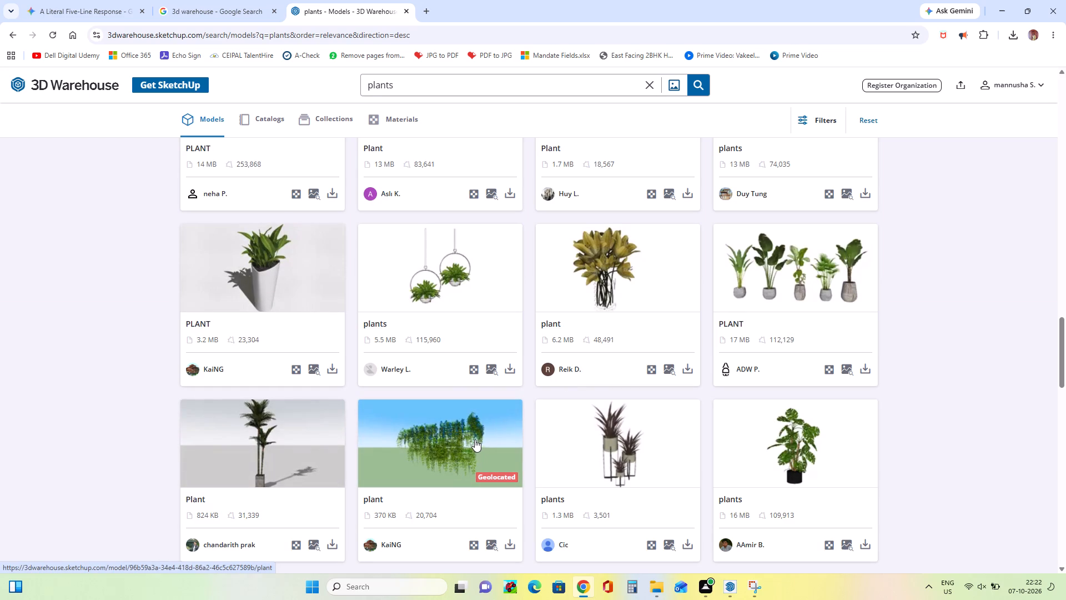
# Find the low green hedge model named "plant" (186 KB) among the plant models and download it.
pyautogui.scroll(-5, 441, 492)
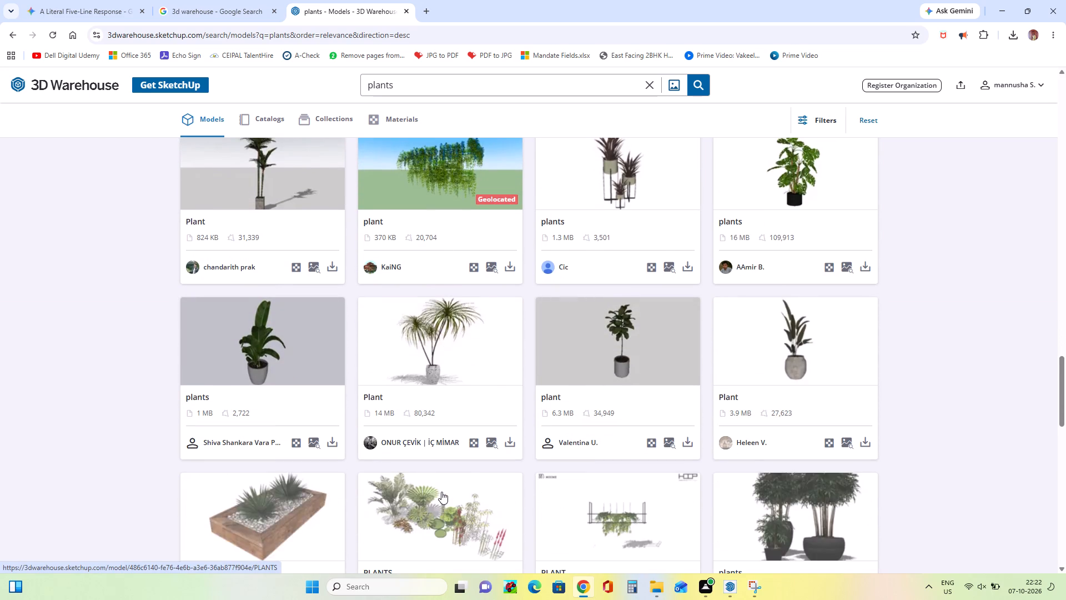
pyautogui.scroll(-3, 472, 478)
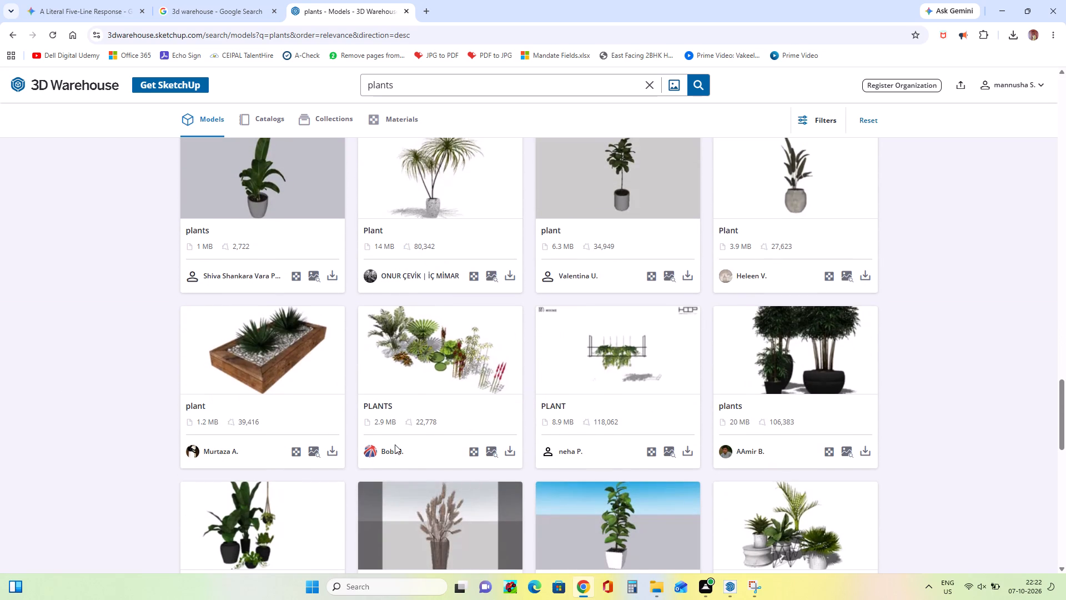
pyautogui.scroll(-3, 395, 444)
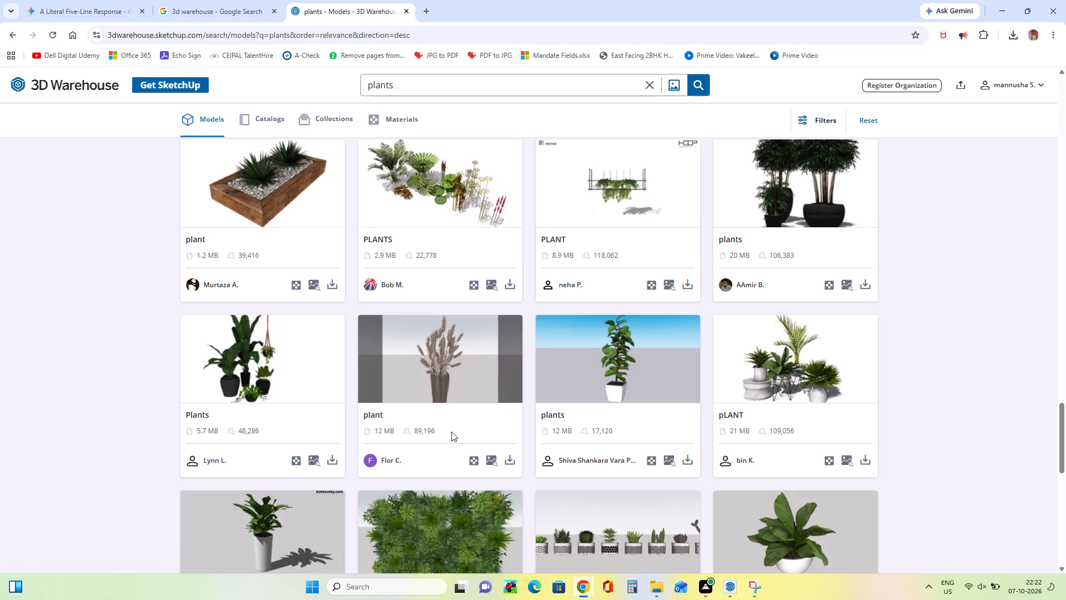
pyautogui.scroll(-1, 451, 432)
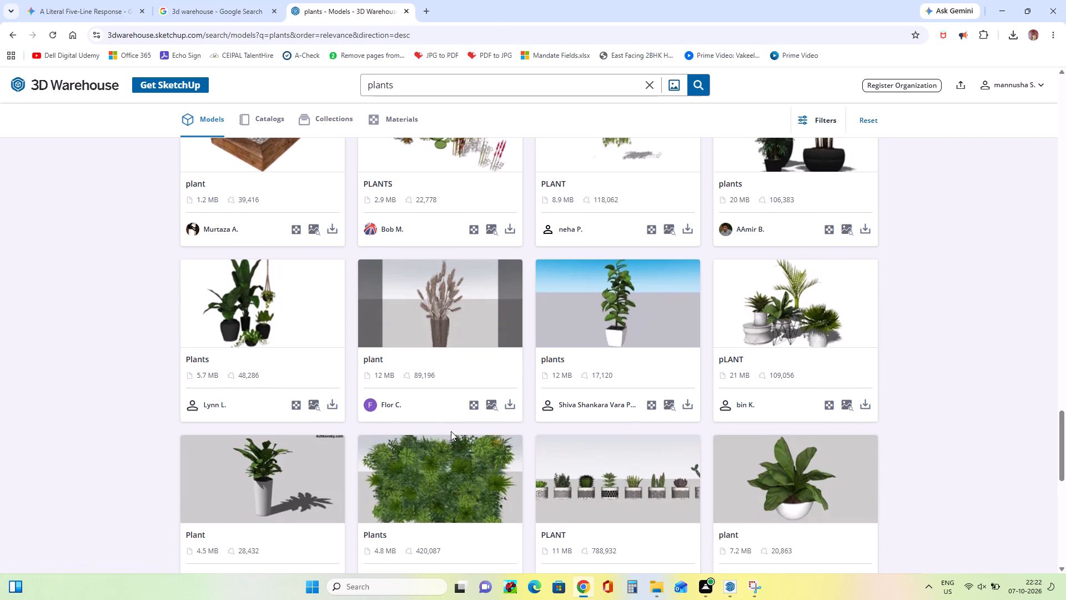
pyautogui.scroll(-5, 451, 431)
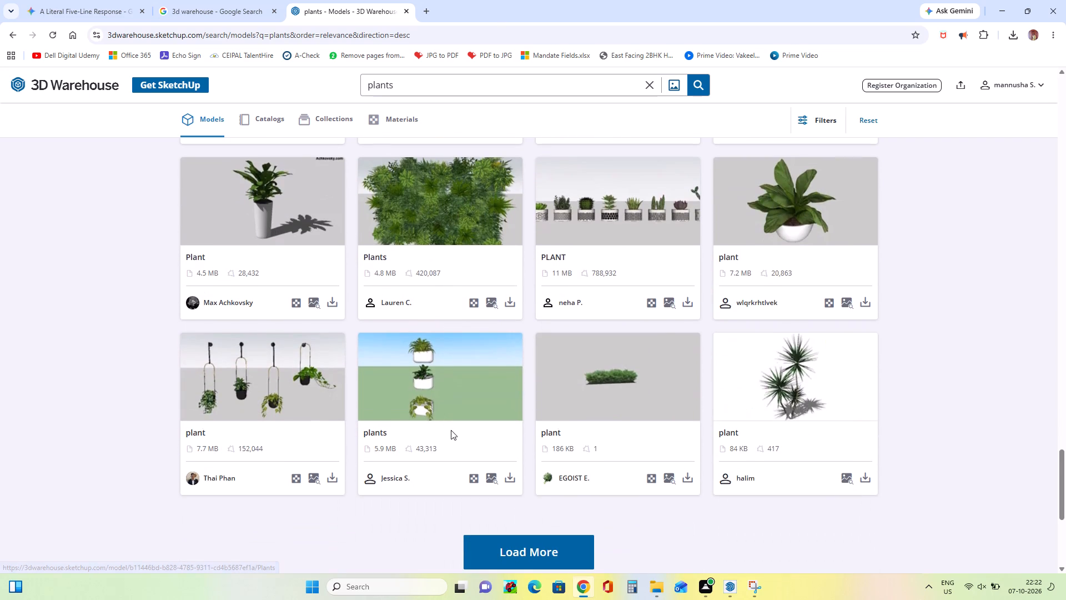
pyautogui.click(494, 549)
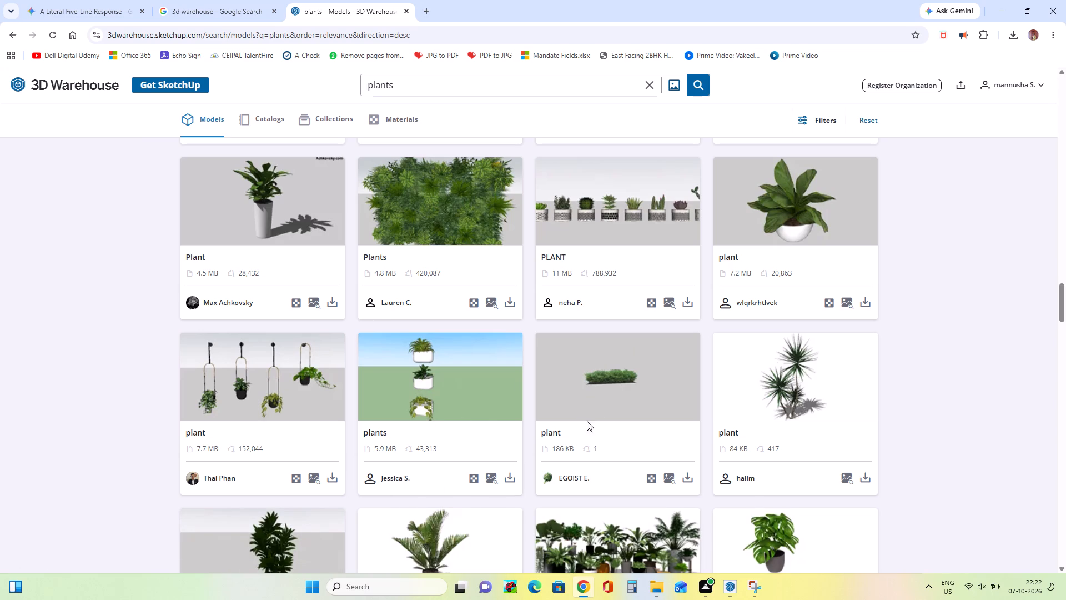
pyautogui.click(690, 475)
pyautogui.click(710, 393)
# Find the 993 KB "plants" model with a dark-green and a yellow-green bush, and download it.
pyautogui.scroll(-4, 524, 418)
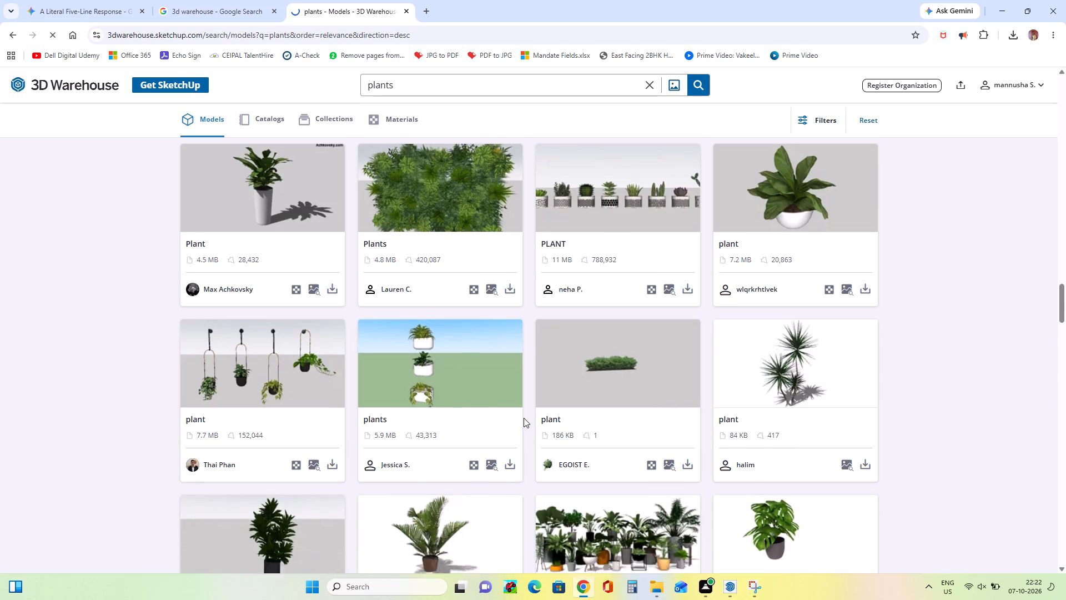
pyautogui.scroll(-7, 524, 418)
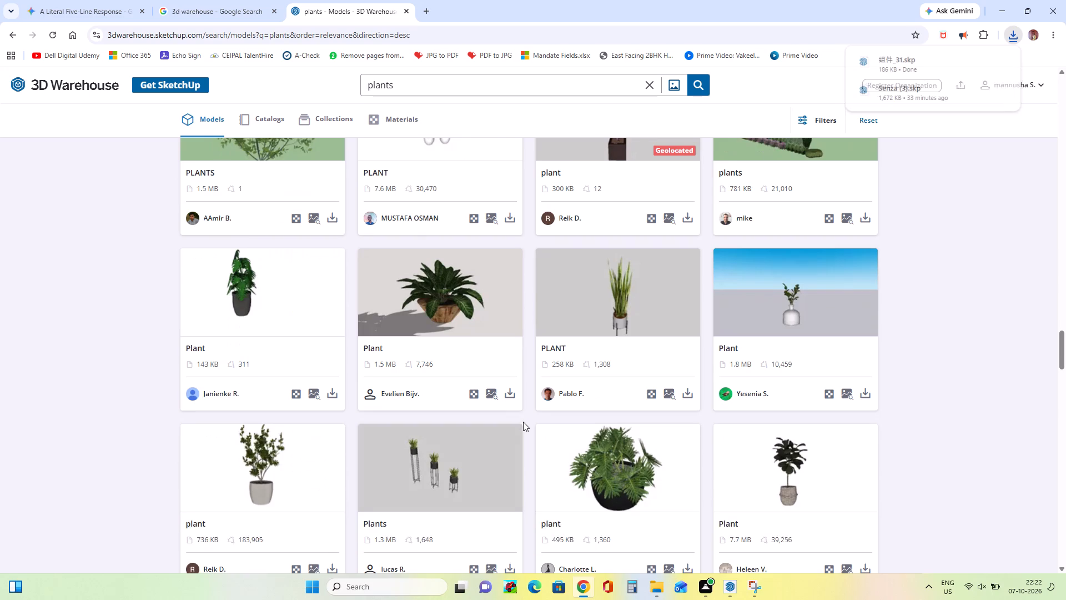
pyautogui.scroll(4, 523, 422)
pyautogui.scroll(-3, 523, 422)
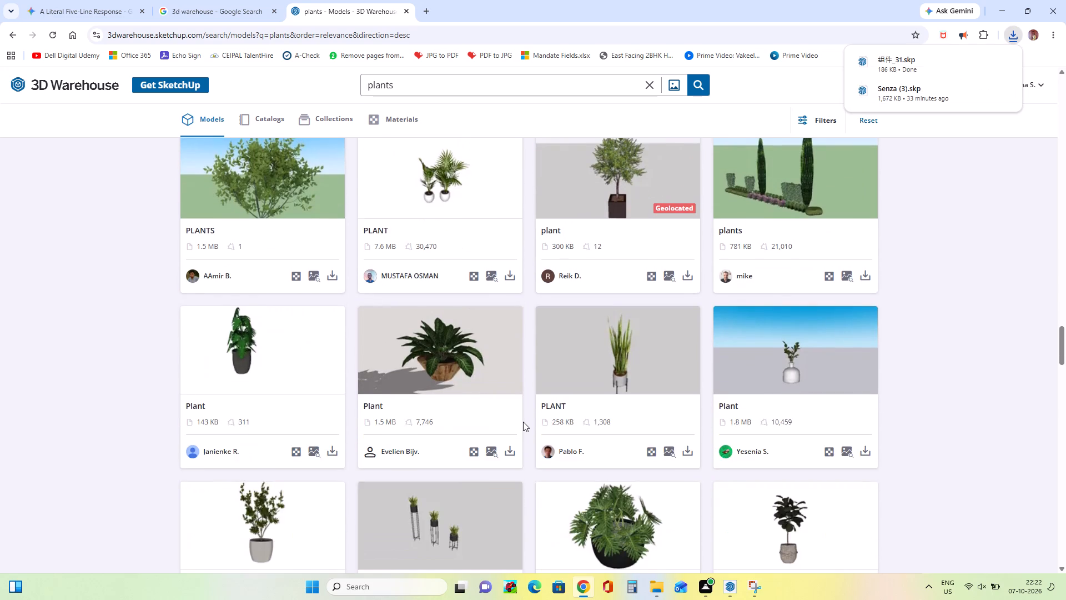
pyautogui.scroll(-7, 523, 422)
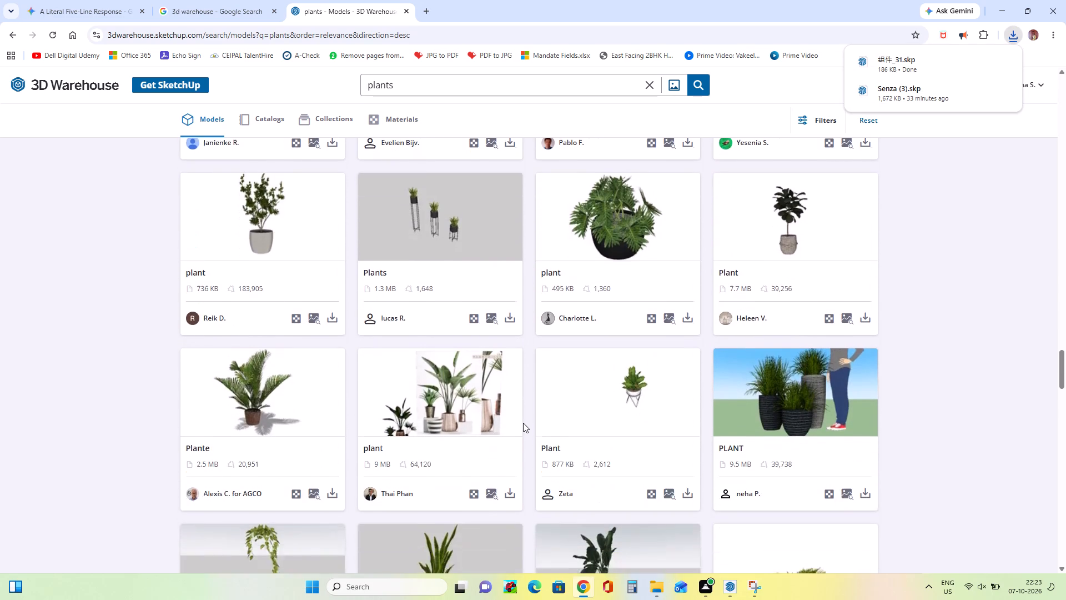
pyautogui.scroll(-8, 523, 423)
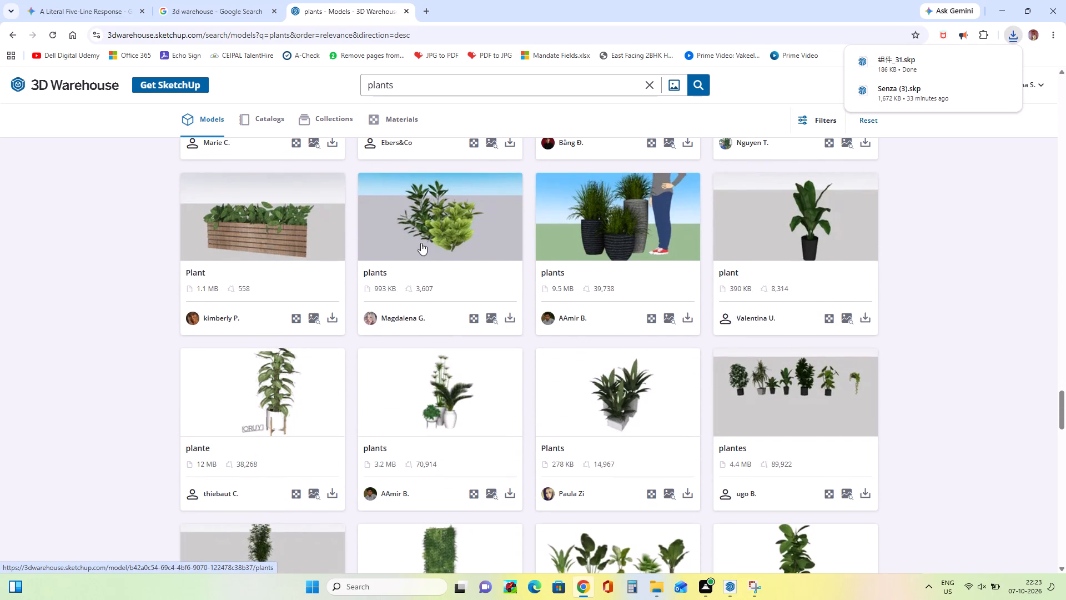
pyautogui.click(510, 314)
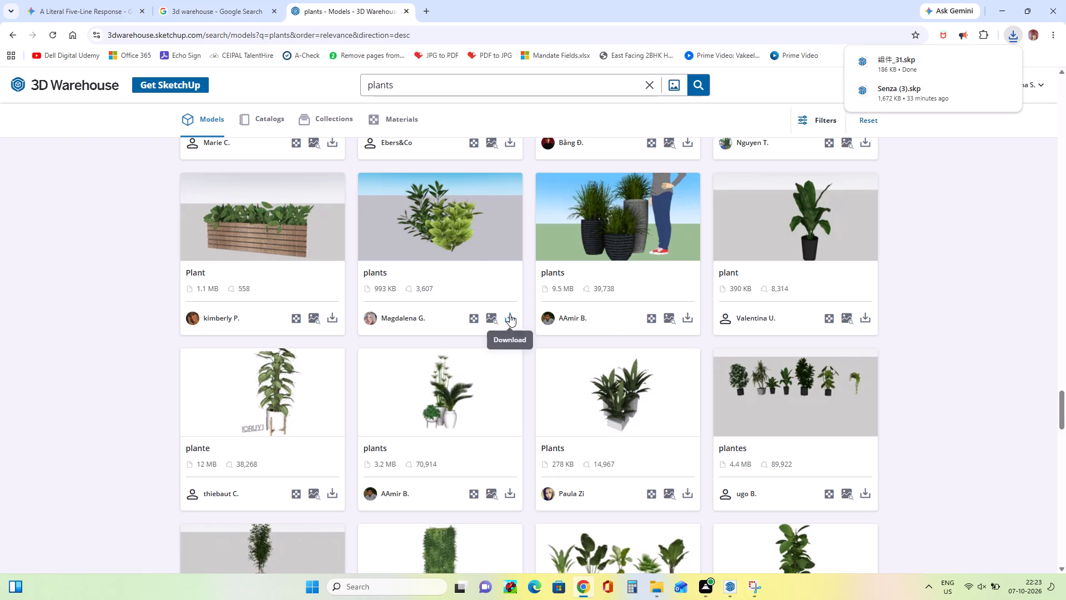
pyautogui.click(517, 343)
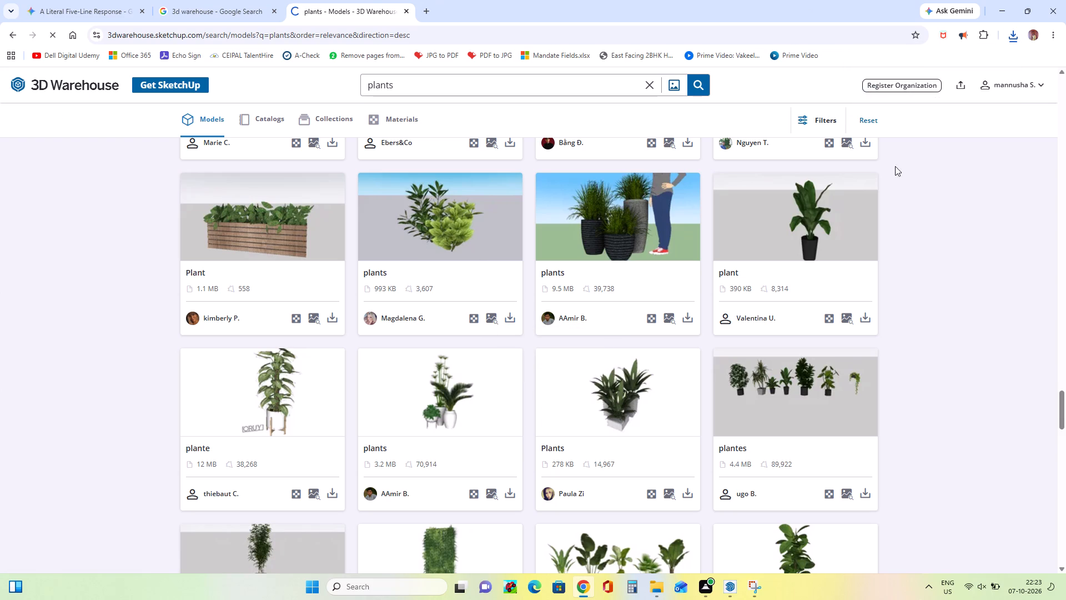
# Return to SketchUp, import Komponent_126 from the Downloads folder, and place it in the empty space beside the building.
pyautogui.click(1004, 16)
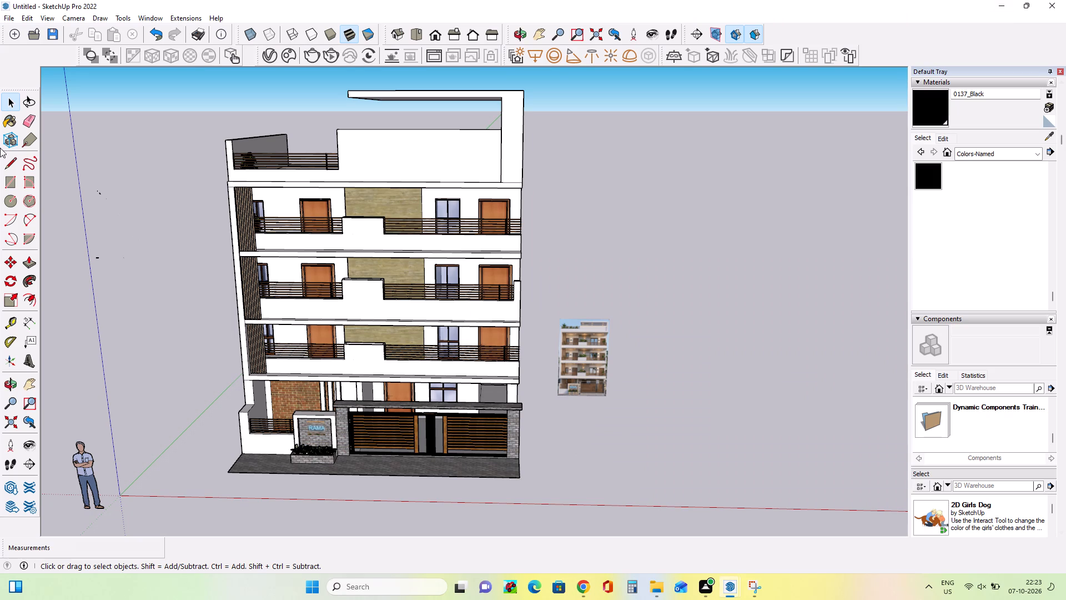
pyautogui.click(10, 15)
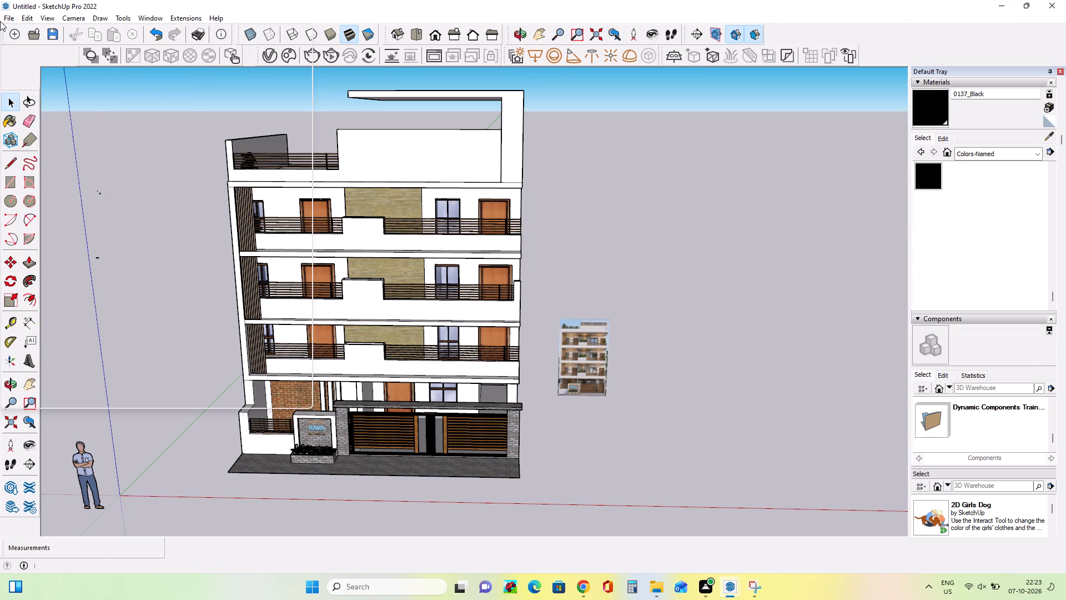
pyautogui.click(47, 213)
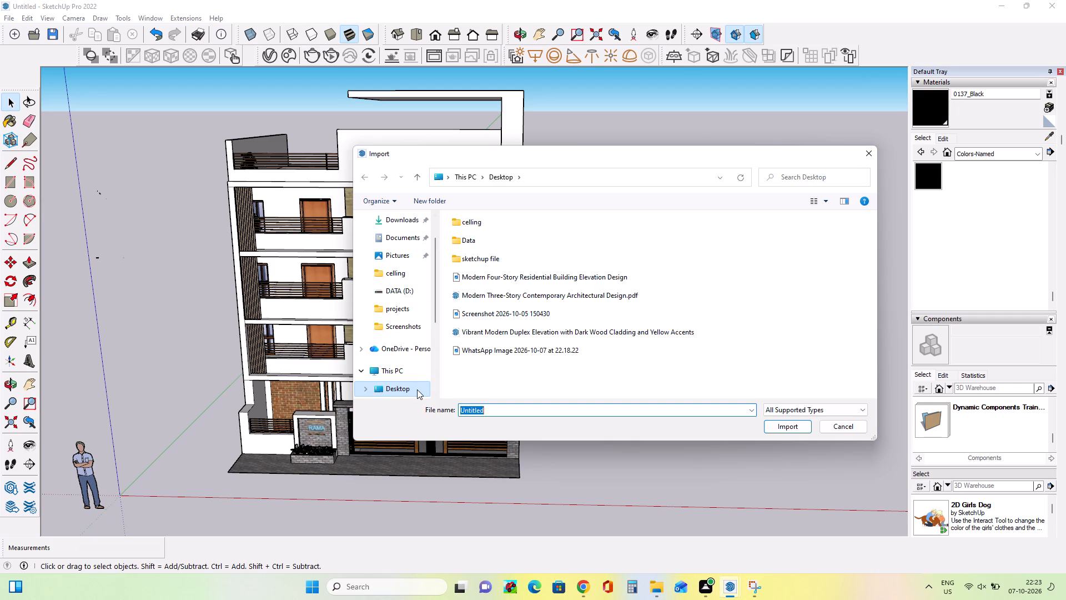
pyautogui.scroll(-2, 407, 376)
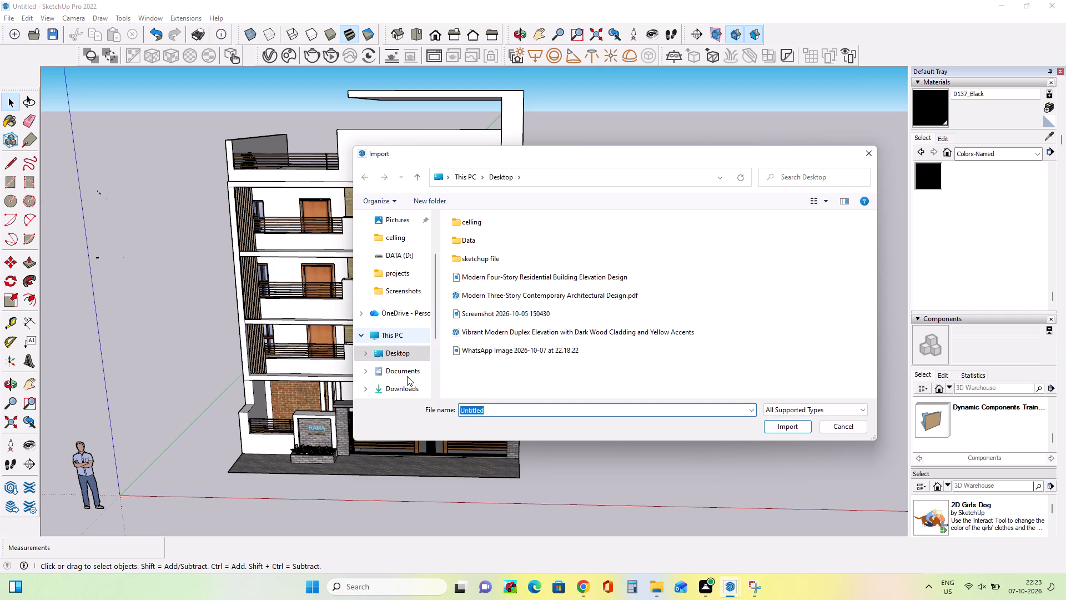
pyautogui.click(411, 388)
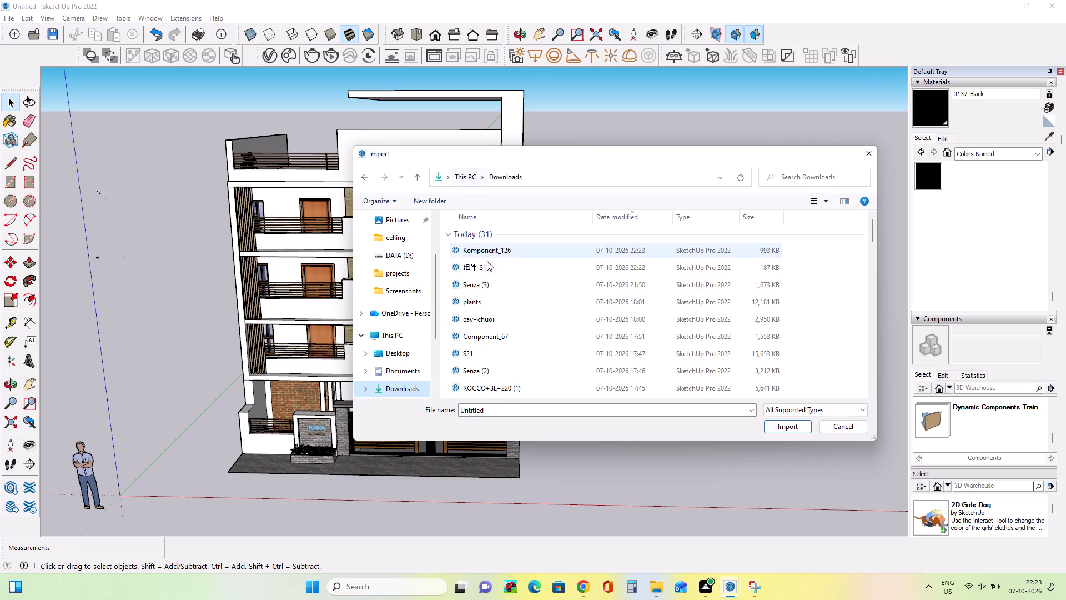
pyautogui.click(486, 252)
pyautogui.click(791, 435)
pyautogui.click(791, 424)
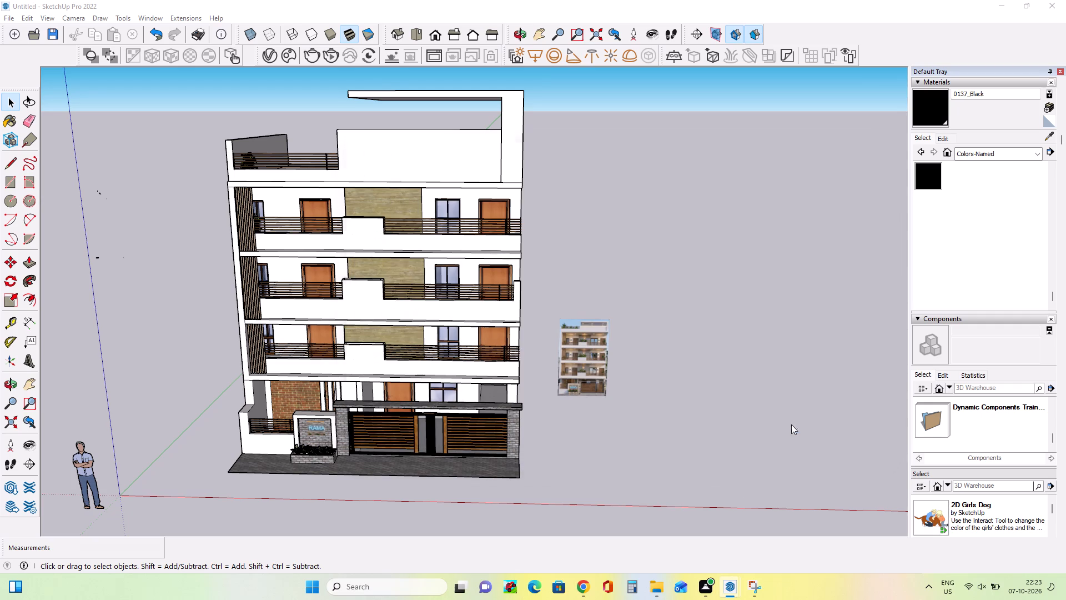
pyautogui.click(634, 323)
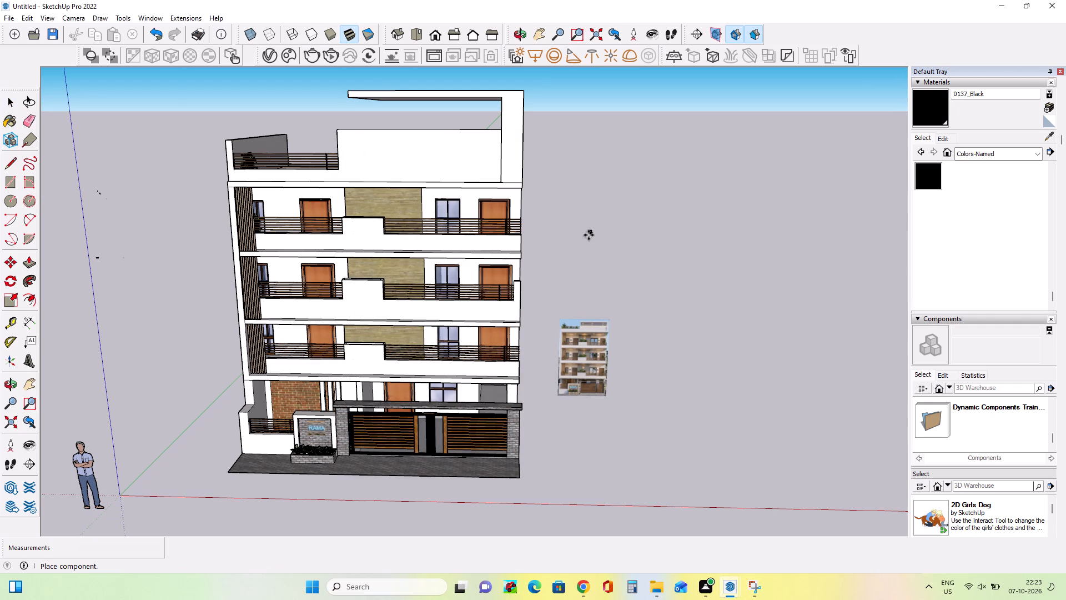
pyautogui.click(589, 243)
# Move the imported plant cluster lower beside the building, and shift it about 8' 3" closer to the facade.
pyautogui.scroll(5, 598, 244)
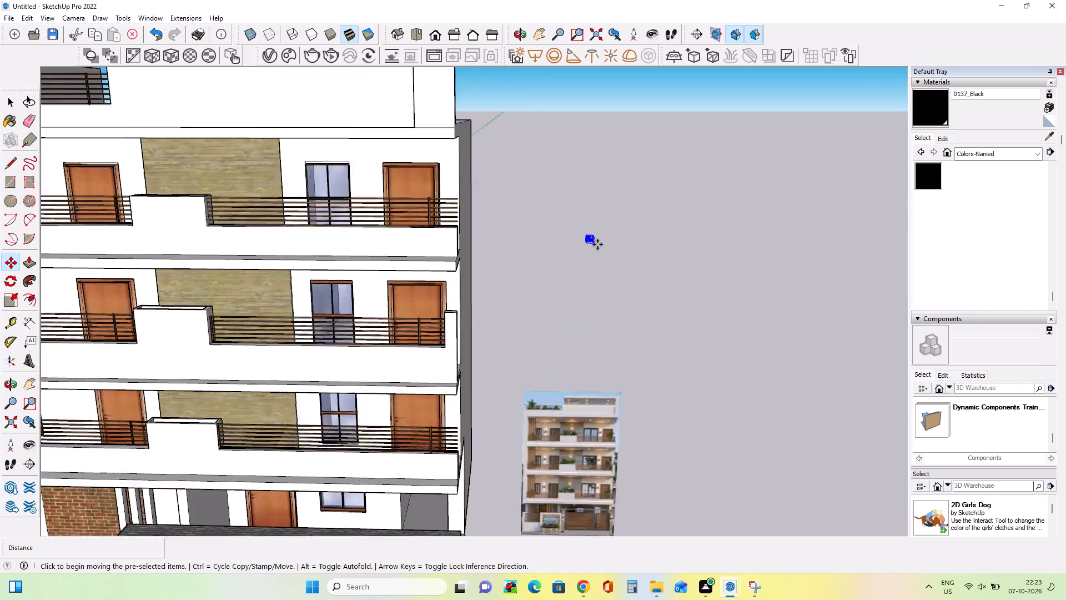
pyautogui.scroll(9, 597, 244)
pyautogui.scroll(-1, 597, 244)
pyautogui.scroll(7, 597, 244)
pyautogui.click(580, 234)
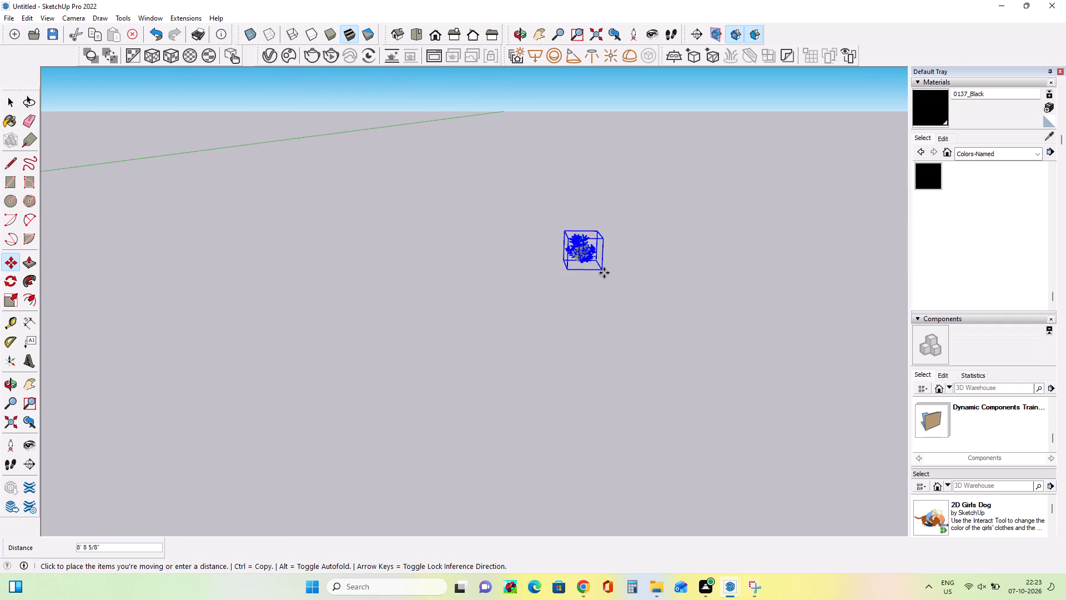
pyautogui.scroll(-20, 592, 354)
pyautogui.scroll(-6, 592, 354)
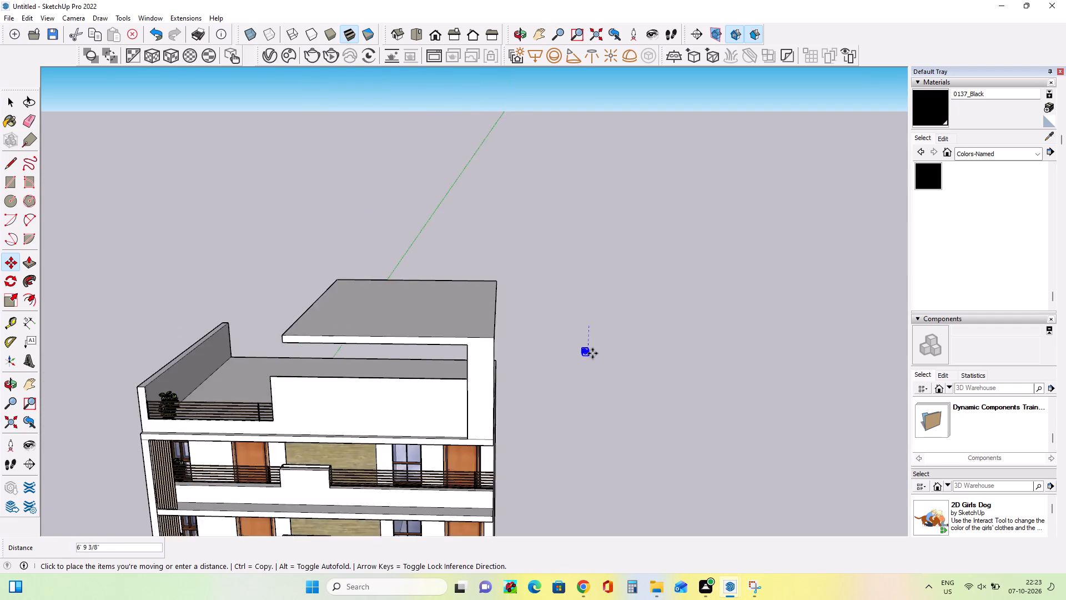
pyautogui.scroll(-1, 592, 353)
pyautogui.click(599, 463)
pyautogui.scroll(7, 591, 500)
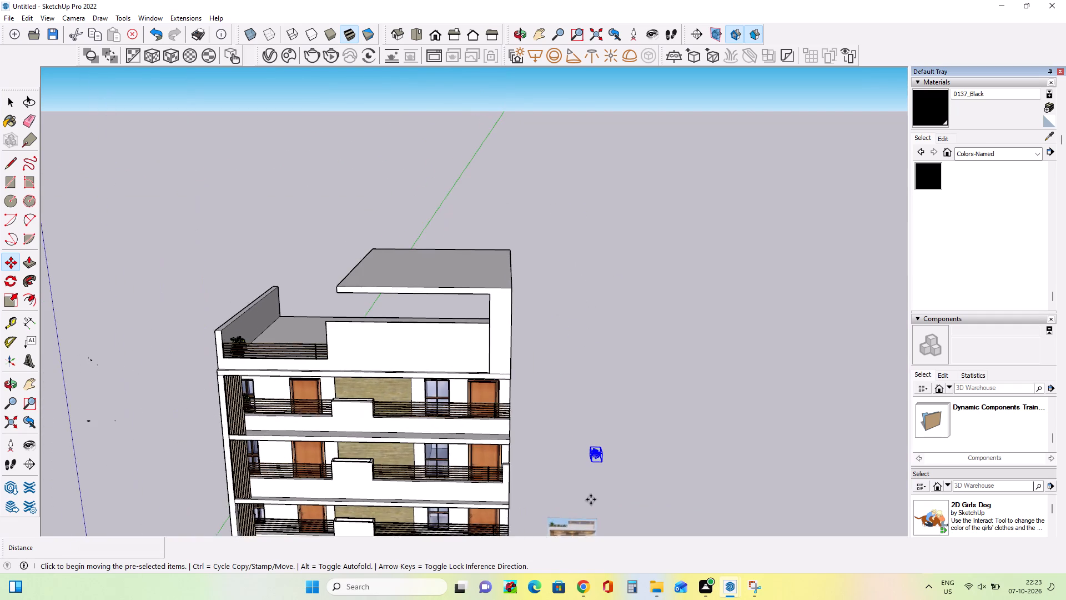
pyautogui.scroll(2, 591, 499)
pyautogui.click(600, 453)
pyautogui.click(552, 471)
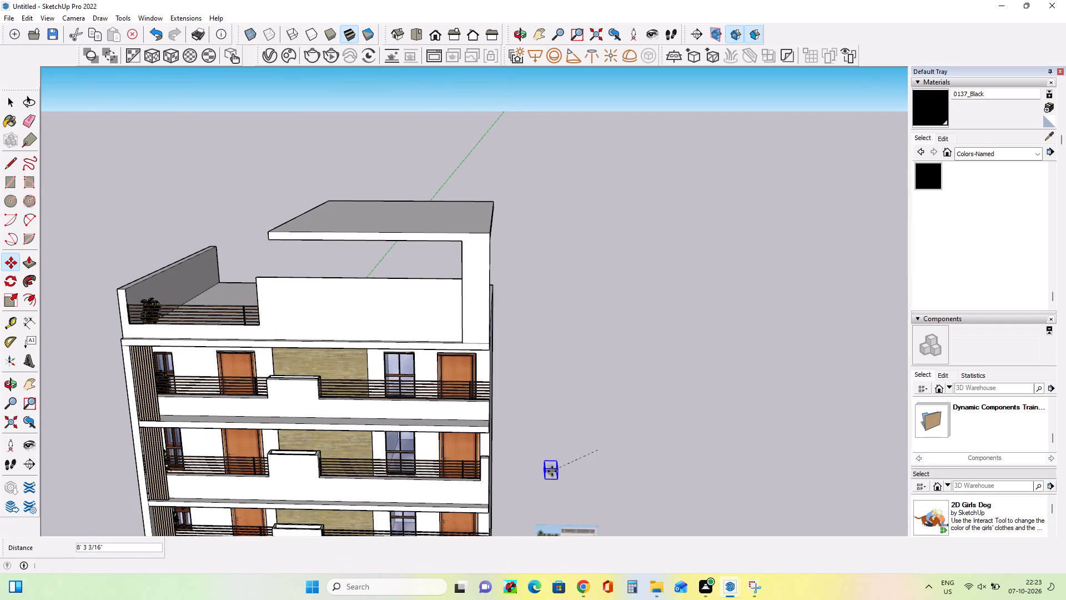
# Rotate the plant cluster in the horizontal plane so its two bushes stand side by side along the facade.
pyautogui.scroll(20, 536, 503)
pyautogui.scroll(5, 536, 503)
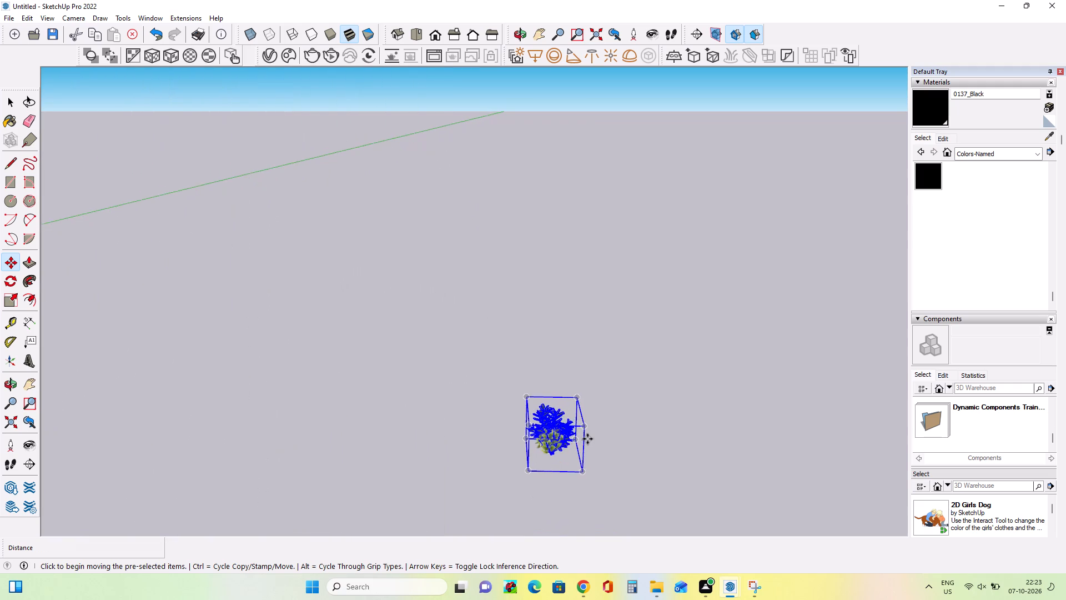
pyautogui.scroll(5, 588, 438)
pyautogui.moveTo(559, 441); pyautogui.dragTo(574, 419, button='middle')
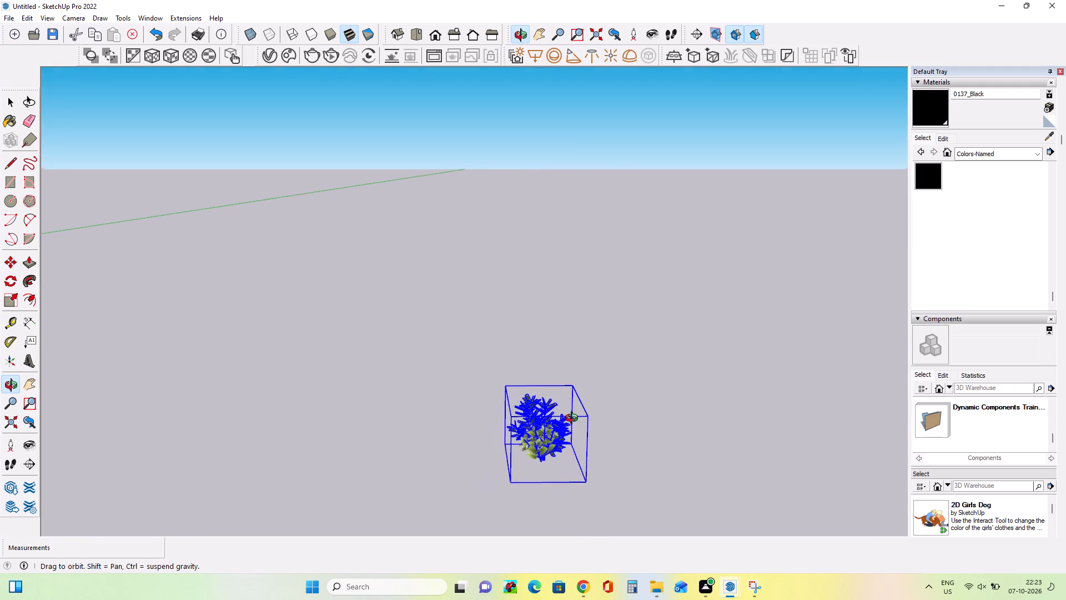
pyautogui.moveTo(574, 419); pyautogui.dragTo(600, 415, button='middle')
pyautogui.click(11, 282)
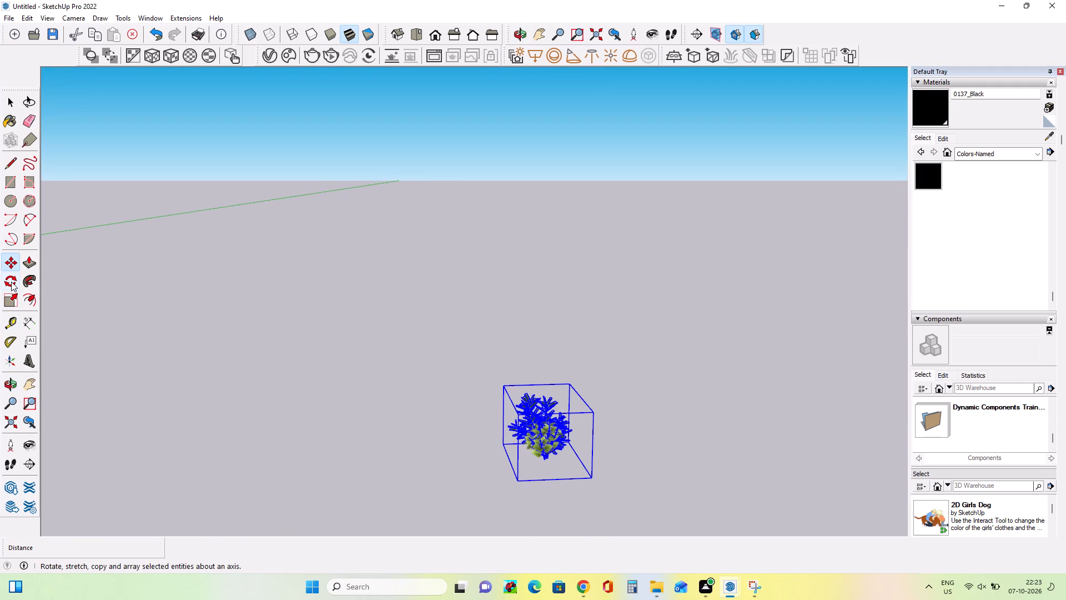
pyautogui.click(686, 423)
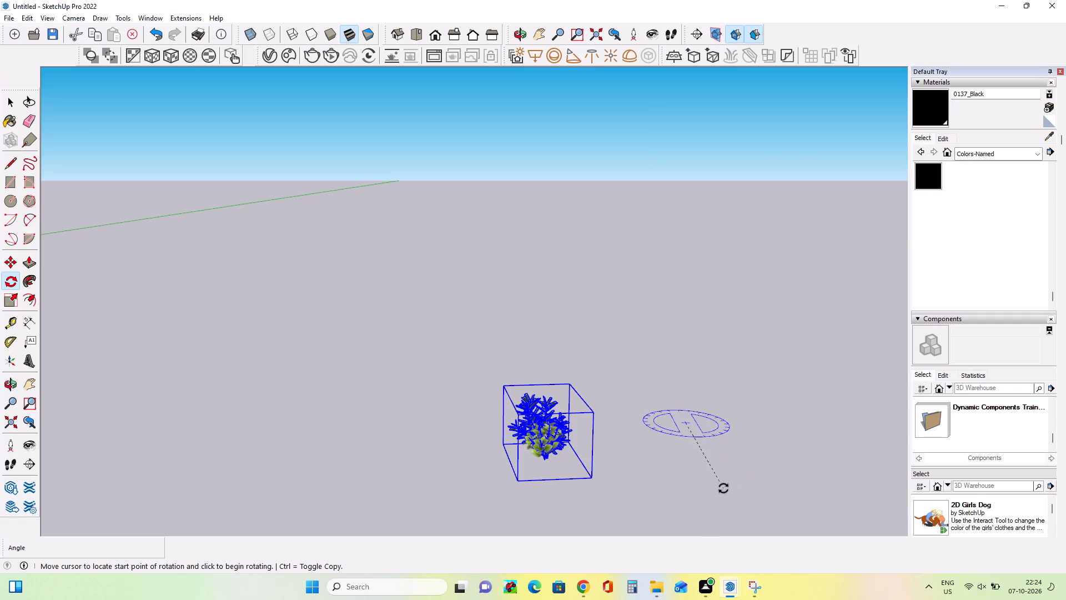
pyautogui.click(752, 486)
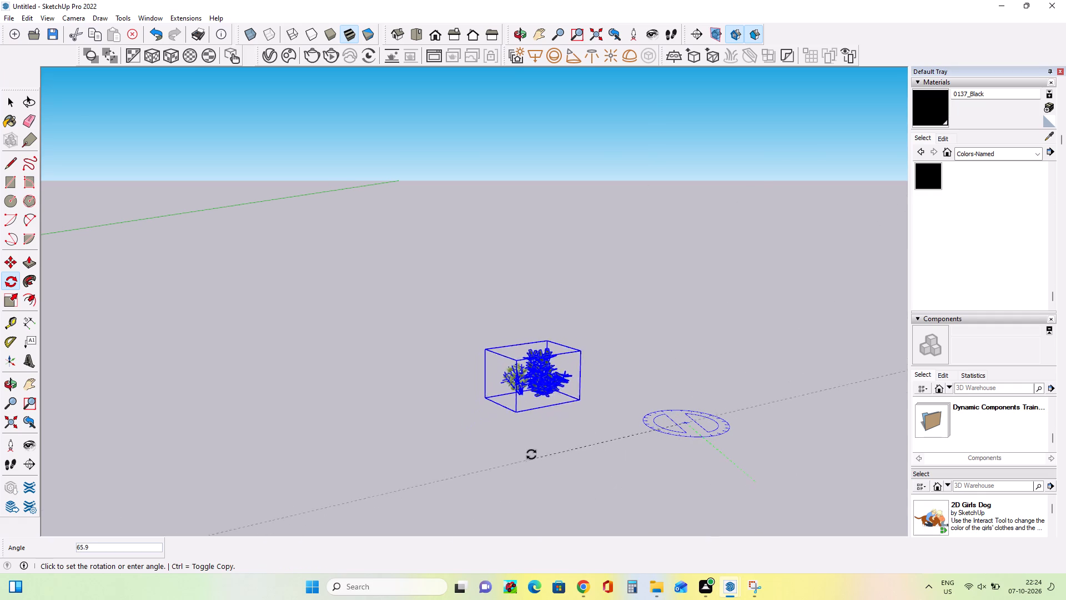
pyautogui.click(516, 427)
pyautogui.scroll(-5, 659, 421)
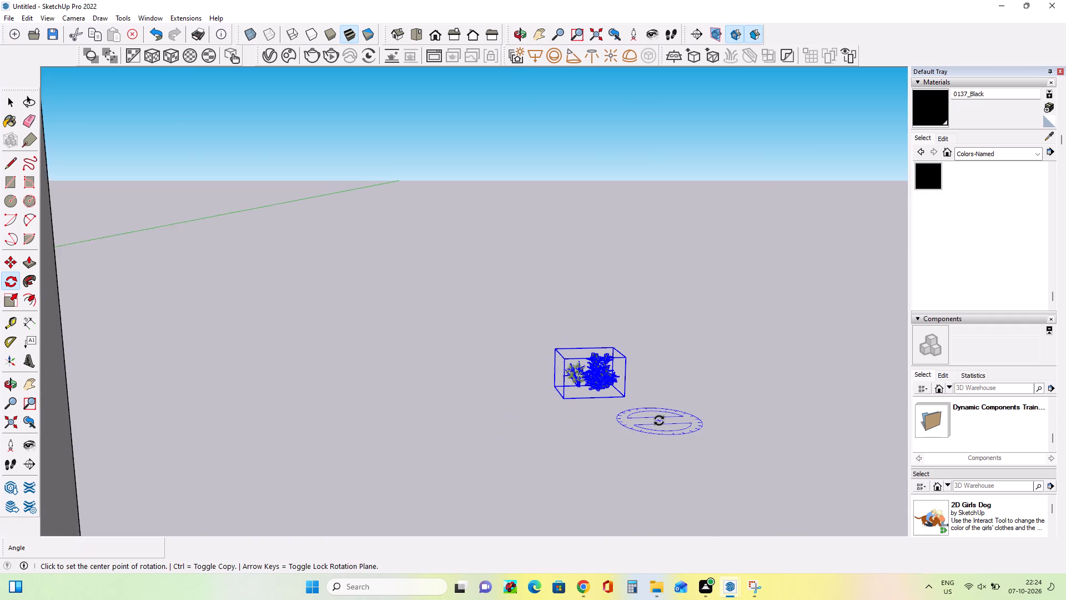
pyautogui.scroll(-19, 659, 421)
pyautogui.scroll(-9, 622, 394)
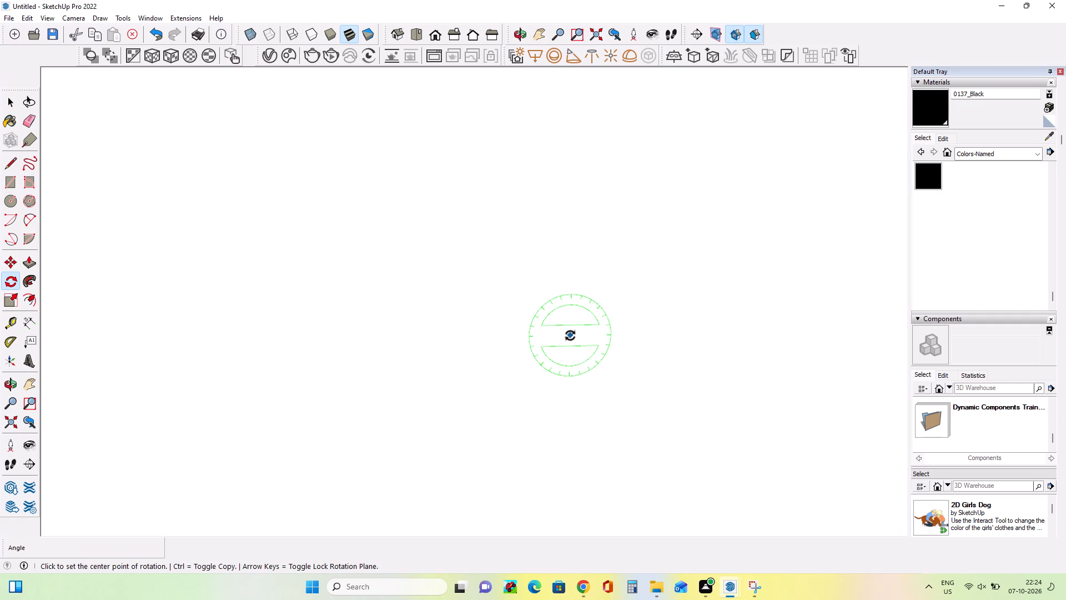
# Move the plant cluster from beside the building onto the planter of the lowest balcony.
pyautogui.scroll(-19, 570, 336)
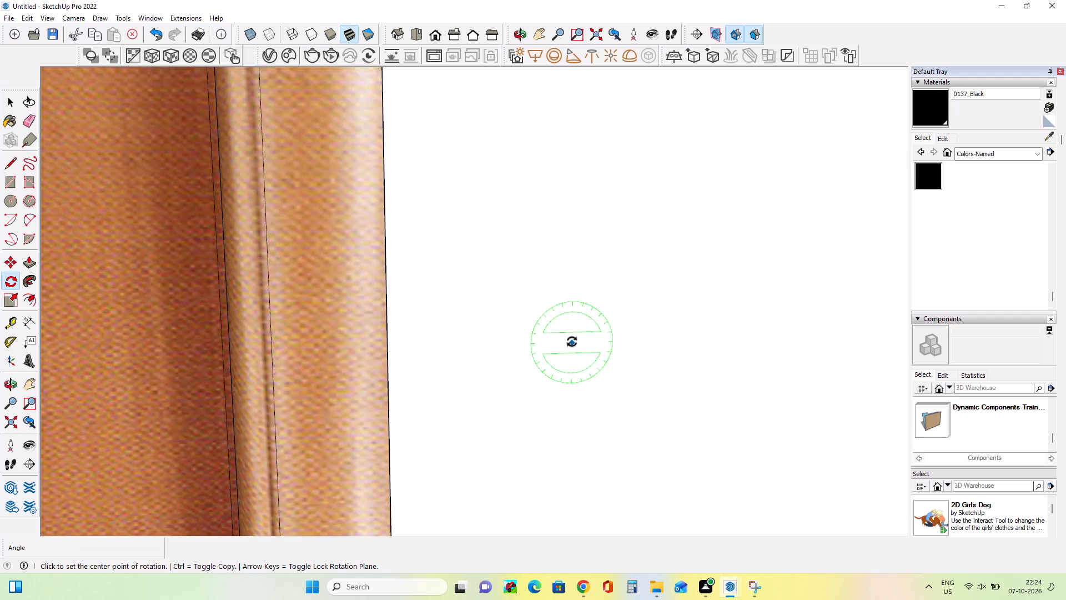
pyautogui.scroll(-5, 572, 342)
pyautogui.scroll(-20, 572, 342)
pyautogui.scroll(-3, 572, 342)
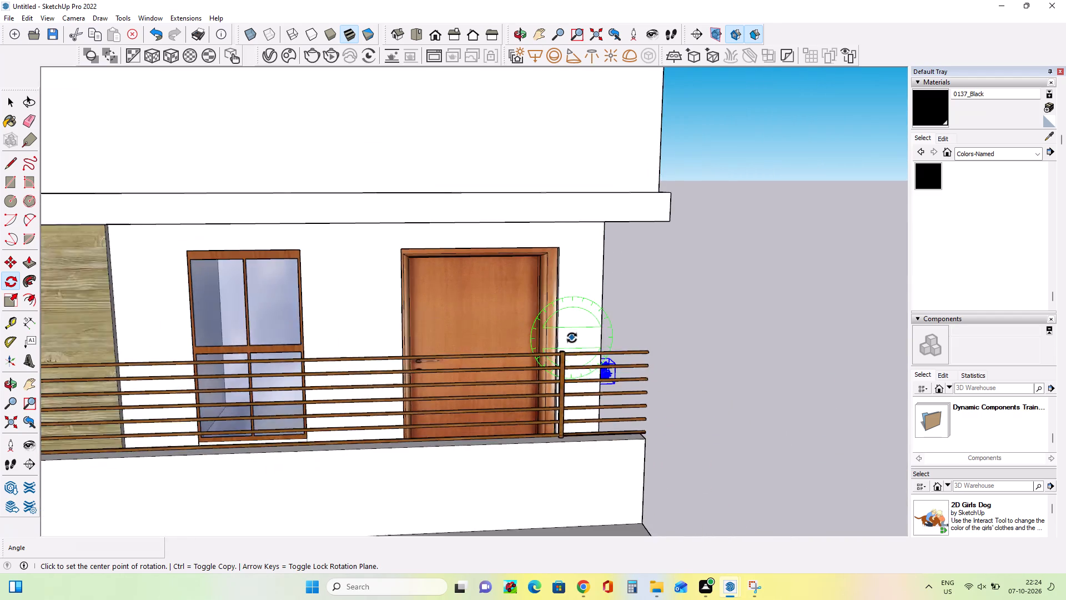
pyautogui.scroll(-7, 572, 338)
pyautogui.moveTo(655, 341); pyautogui.dragTo(626, 408, button='middle')
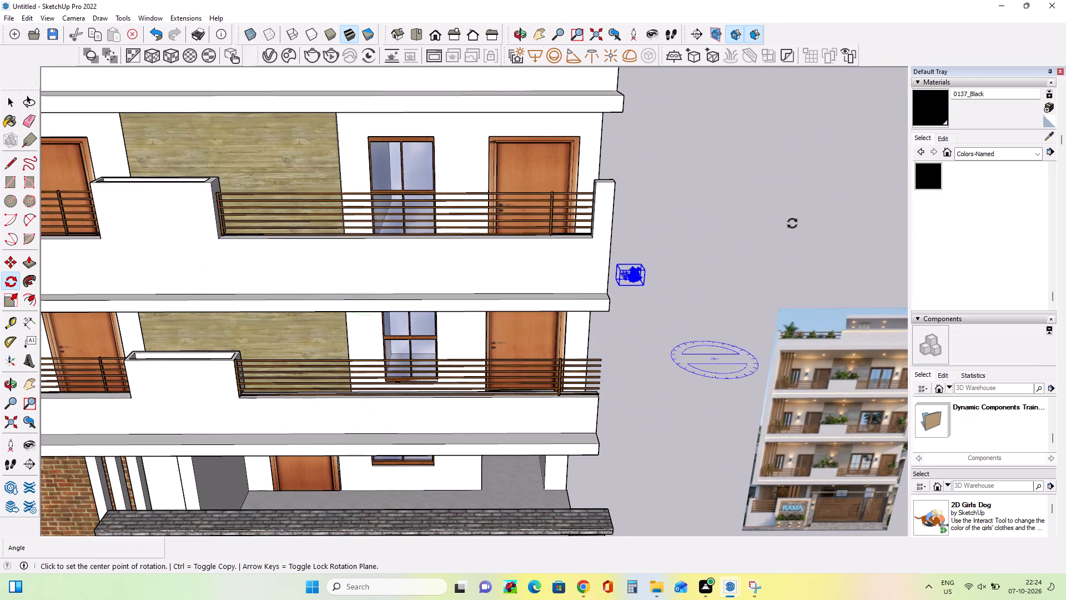
pyautogui.click(8, 259)
pyautogui.click(646, 286)
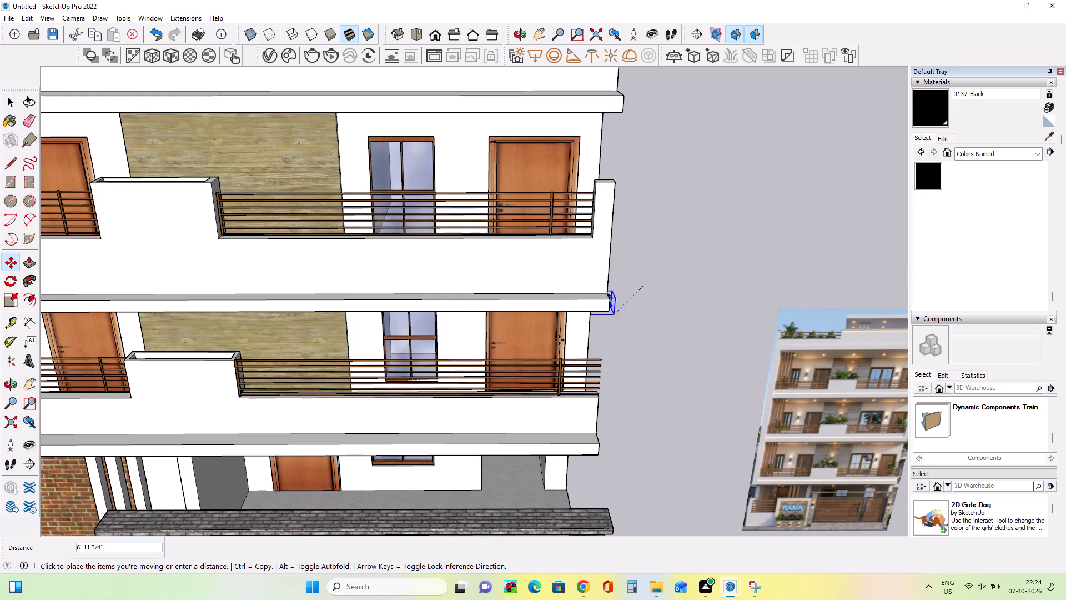
pyautogui.click(225, 374)
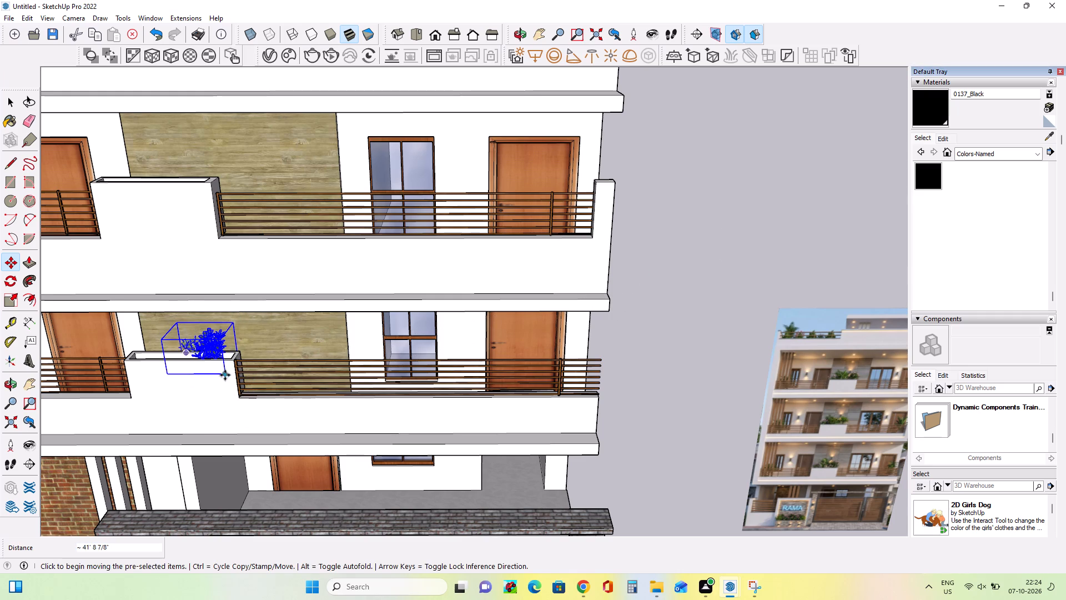
# Scale the plant cluster along the red axis to about 0.55 so its depth fits the lowest balcony's planter.
pyautogui.moveTo(159, 392); pyautogui.dragTo(323, 353, button='middle')
pyautogui.scroll(4, 217, 412)
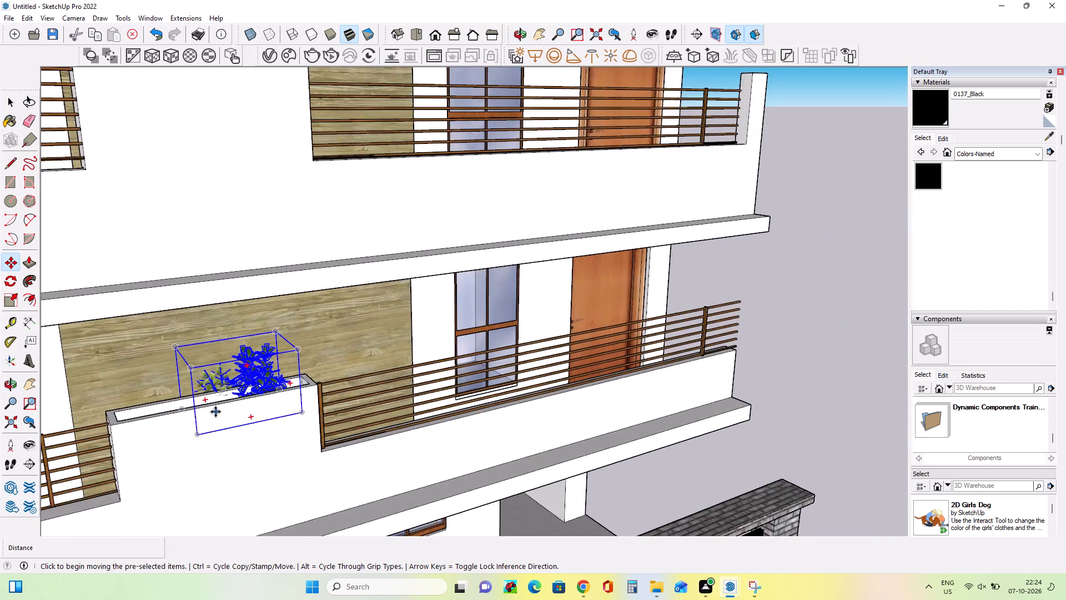
pyautogui.scroll(4, 215, 412)
pyautogui.moveTo(240, 408); pyautogui.dragTo(438, 406, button='middle')
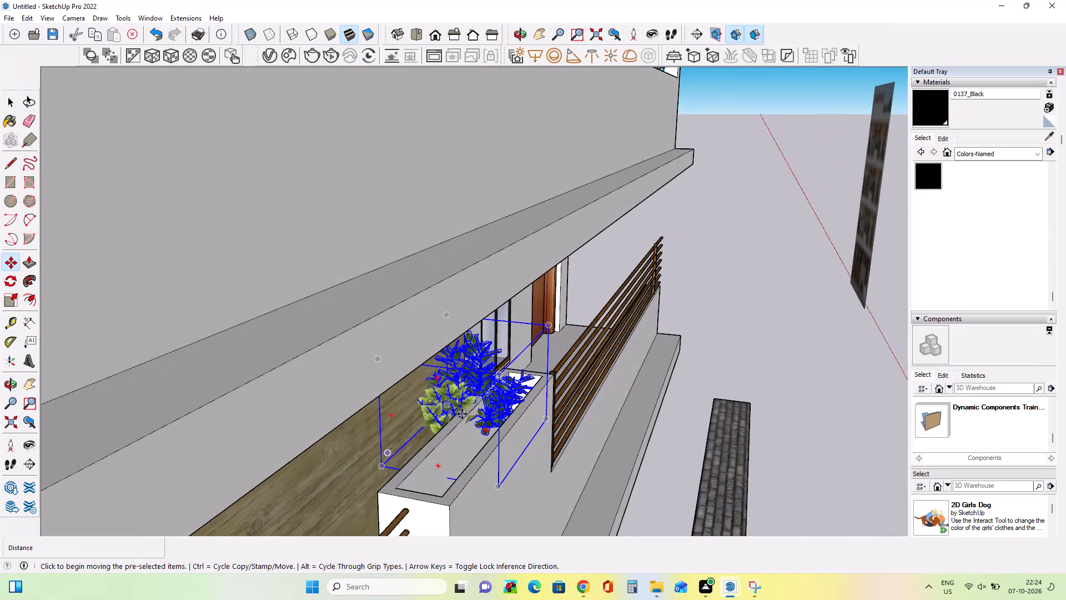
pyautogui.click(9, 304)
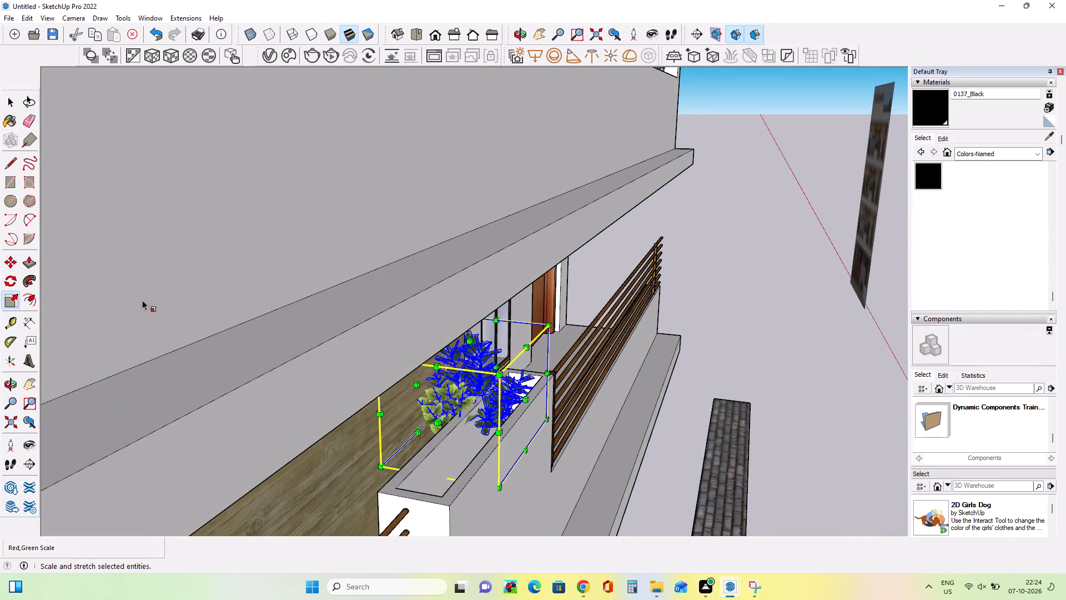
pyautogui.click(417, 384)
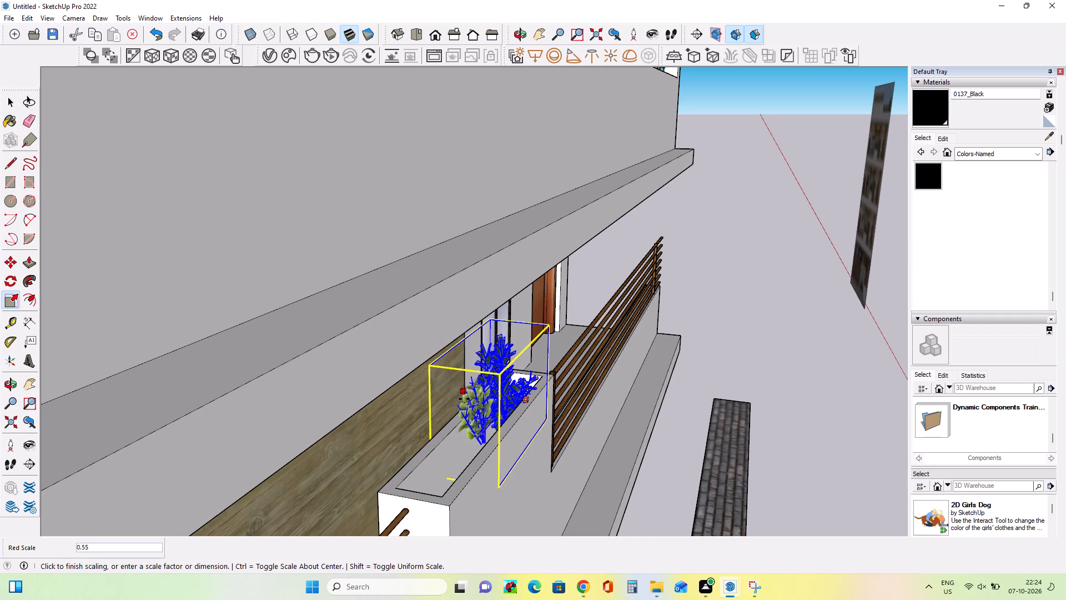
pyautogui.click(464, 399)
# Copy the plant cluster along the lowest balcony's planter to fill its empty end.
pyautogui.moveTo(604, 462); pyautogui.dragTo(501, 464, button='middle')
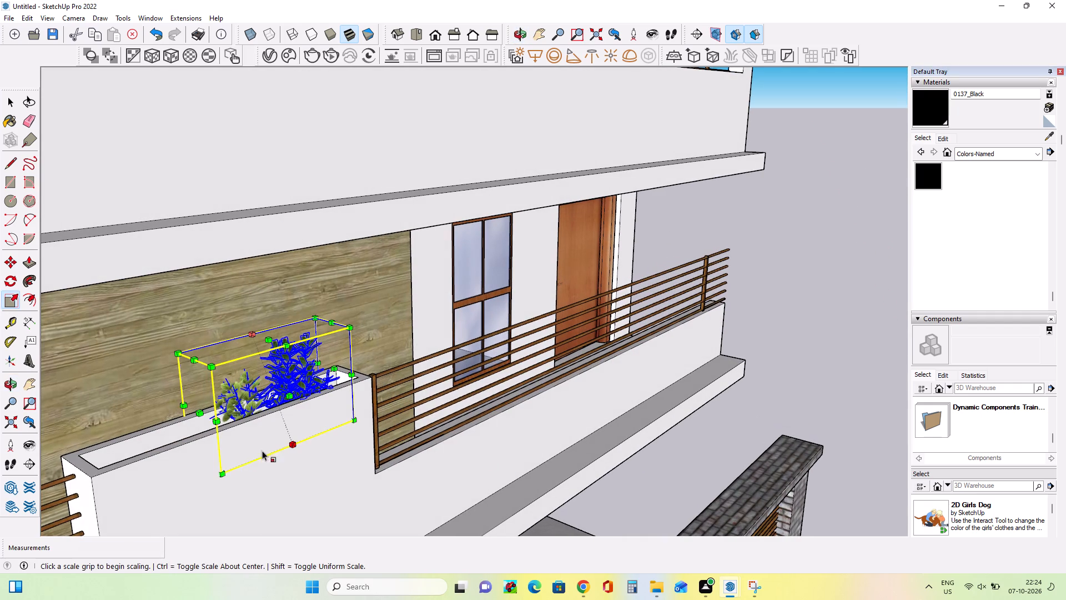
pyautogui.click(5, 261)
pyautogui.click(225, 474)
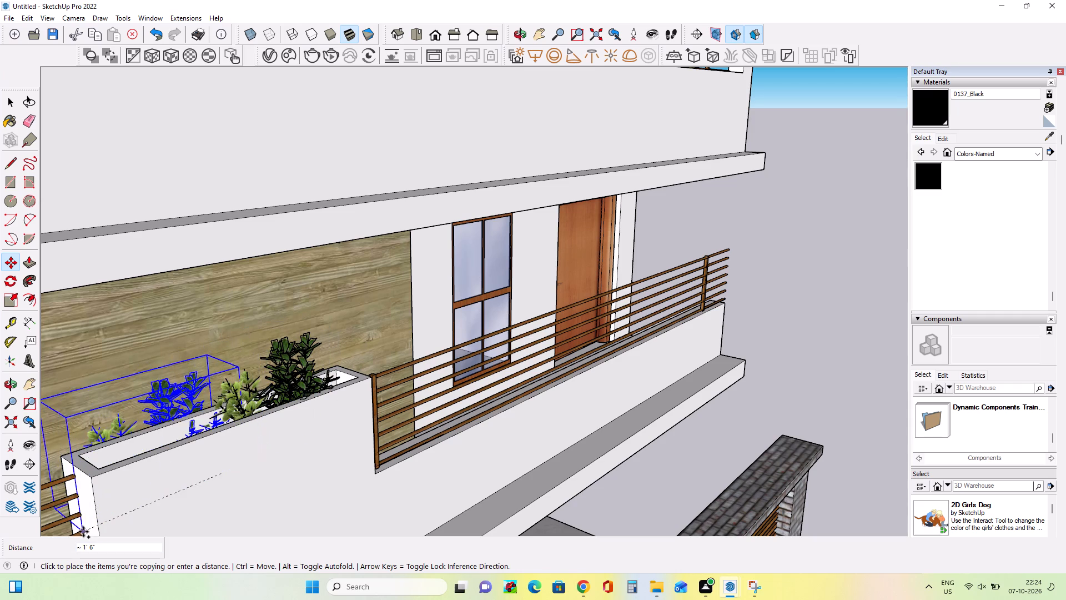
pyautogui.click(101, 524)
# Copy the plant cluster about 6' 4" up into the middle balcony's planter.
pyautogui.moveTo(262, 460); pyautogui.dragTo(152, 494, button='middle')
pyautogui.scroll(-1, 152, 494)
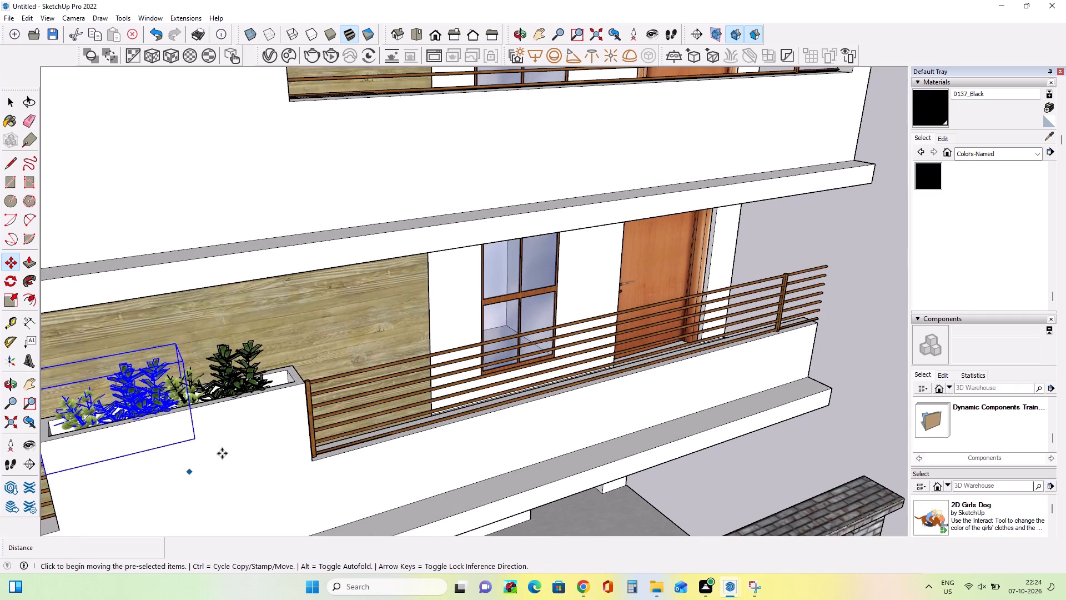
pyautogui.click(195, 443)
pyautogui.scroll(-3, 225, 371)
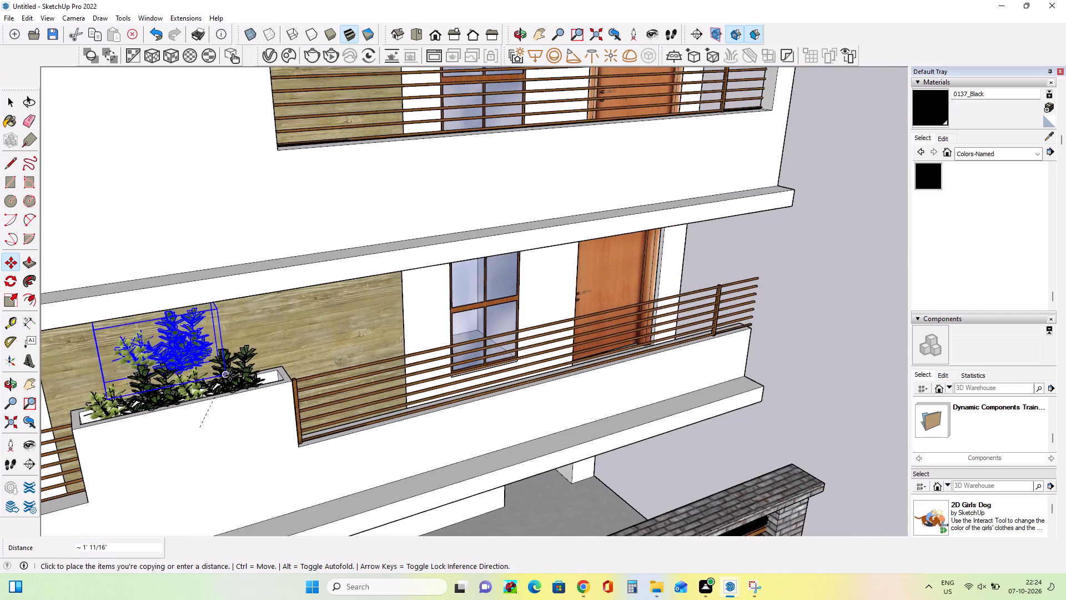
pyautogui.scroll(-9, 230, 376)
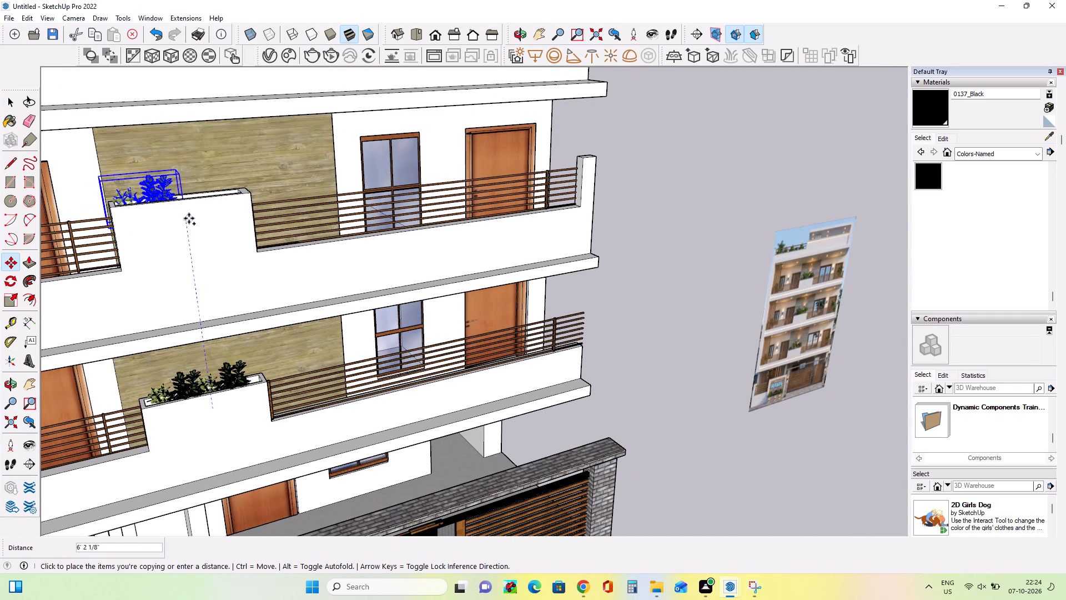
pyautogui.click(192, 213)
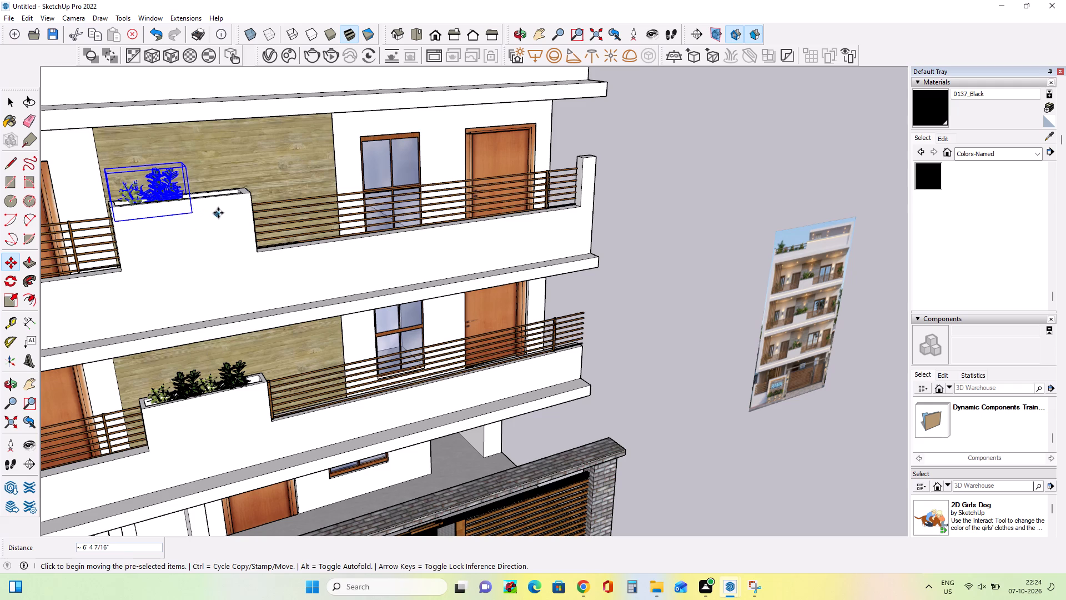
# Copy the middle balcony's plant cluster about 1' 6 1/2" along the planter to fill its other half.
pyautogui.moveTo(219, 213); pyautogui.dragTo(267, 326, button='middle')
pyautogui.click(208, 326)
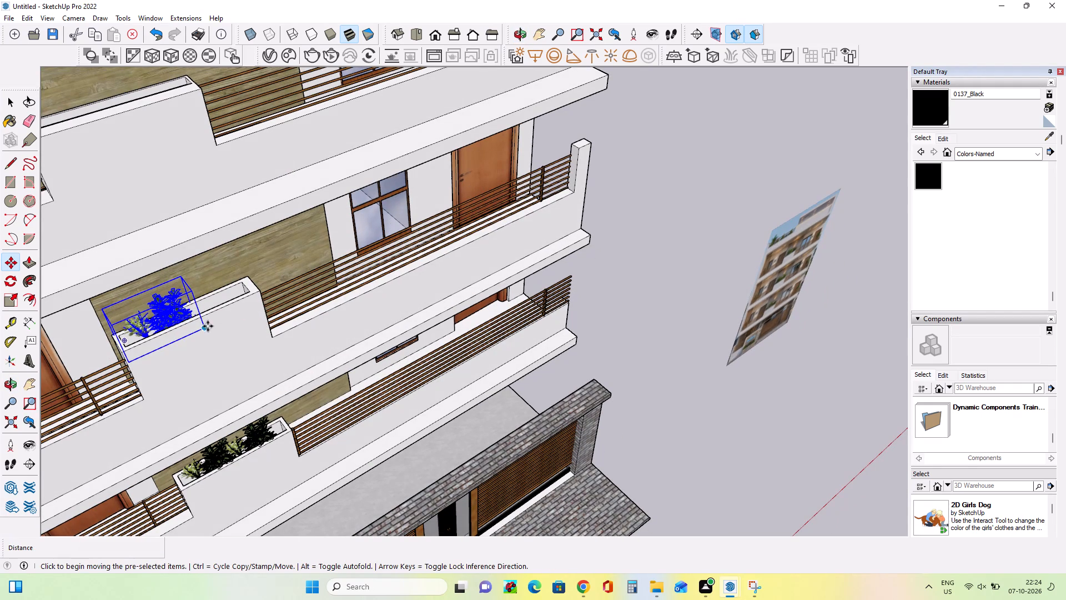
pyautogui.click(255, 298)
# Copy the plant cluster about 6' up from the middle balcony into the top balcony's planter.
pyautogui.moveTo(294, 391); pyautogui.dragTo(199, 271, button='middle')
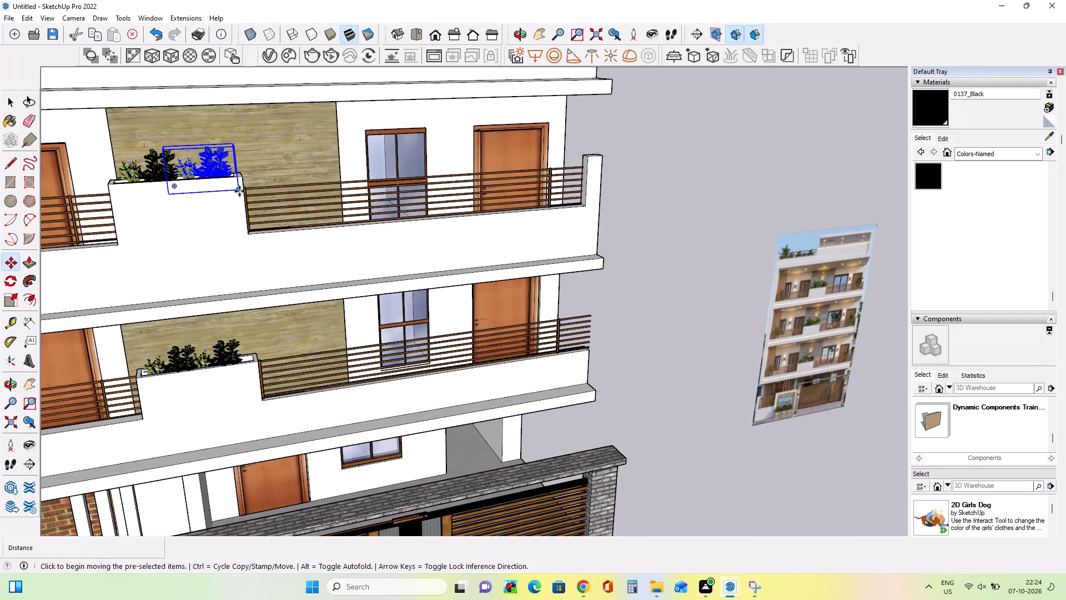
pyautogui.click(239, 191)
pyautogui.scroll(-8, 280, 379)
pyautogui.scroll(-2, 295, 435)
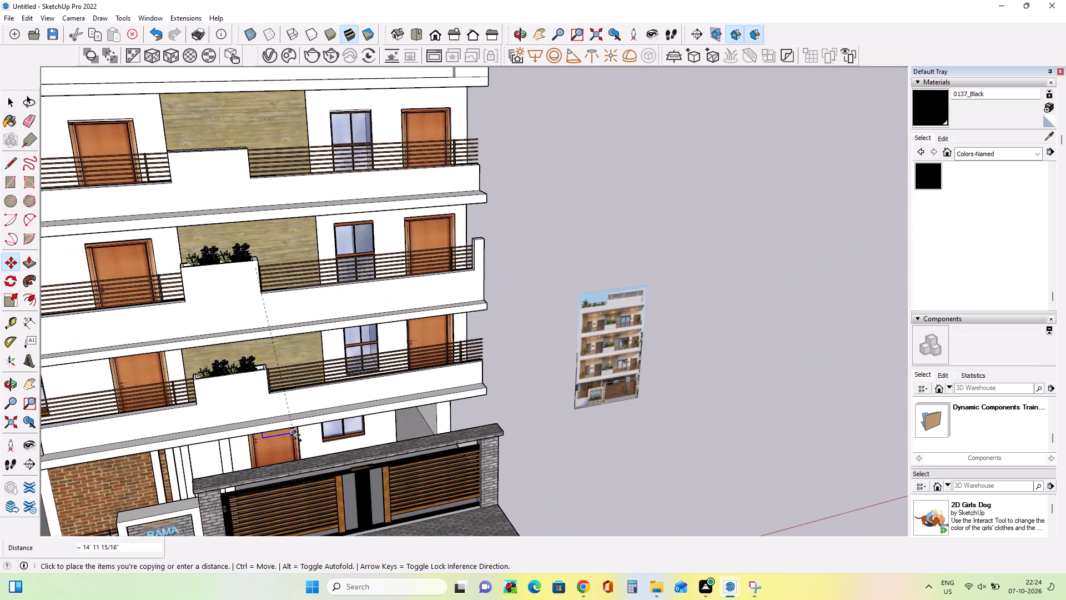
pyautogui.scroll(-1, 295, 435)
pyautogui.moveTo(260, 218); pyautogui.dragTo(290, 292, button='middle')
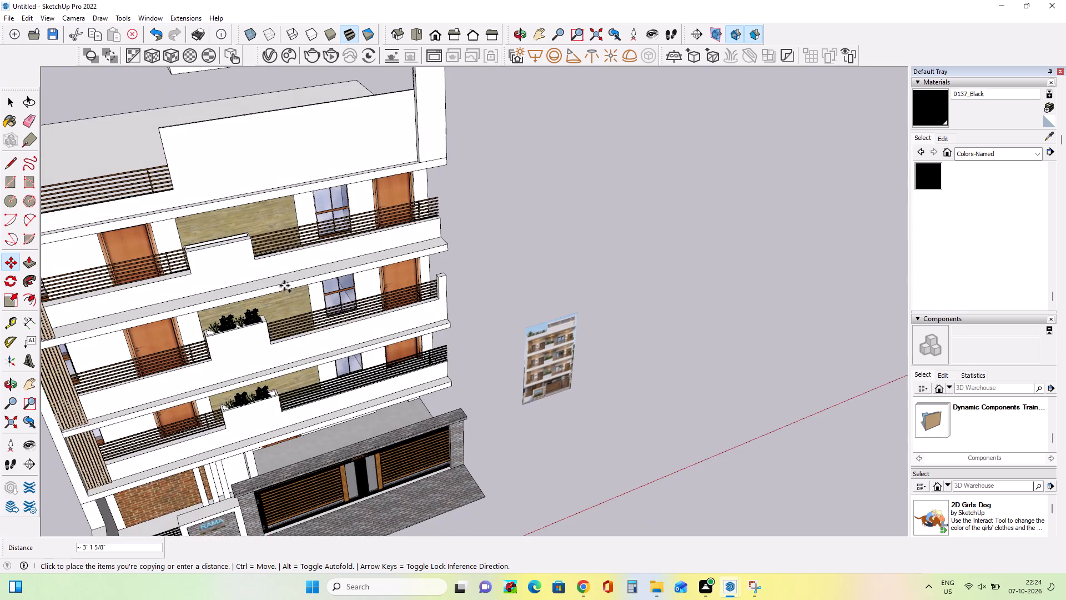
pyautogui.scroll(11, 250, 241)
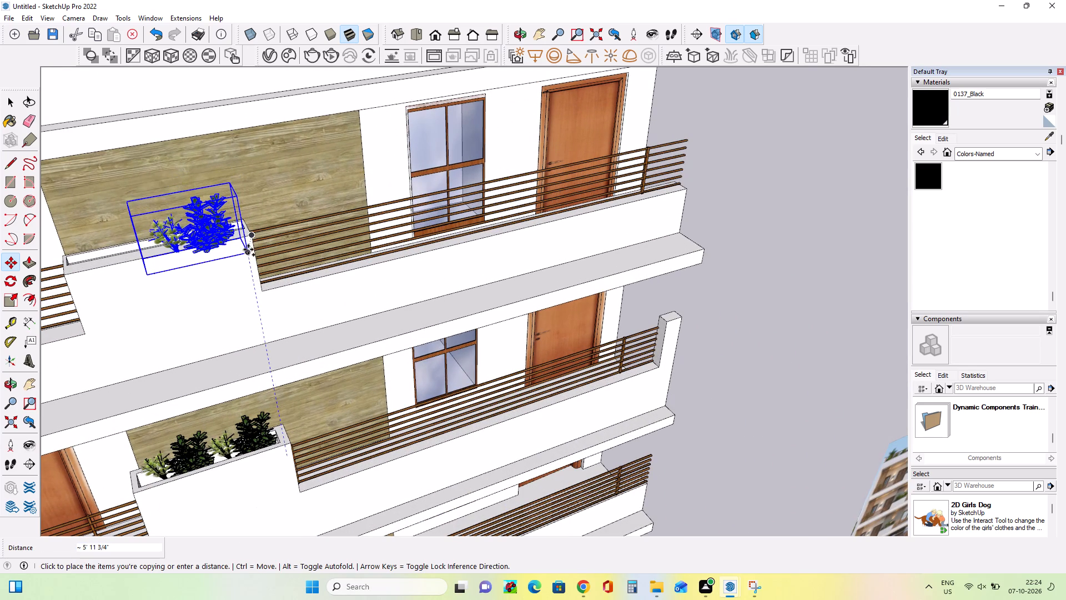
pyautogui.click(249, 243)
# Shift the top balcony's plant cluster about 3 11/16" to sit inside the planter, away from its railing end.
pyautogui.moveTo(201, 272); pyautogui.dragTo(285, 251, button='middle')
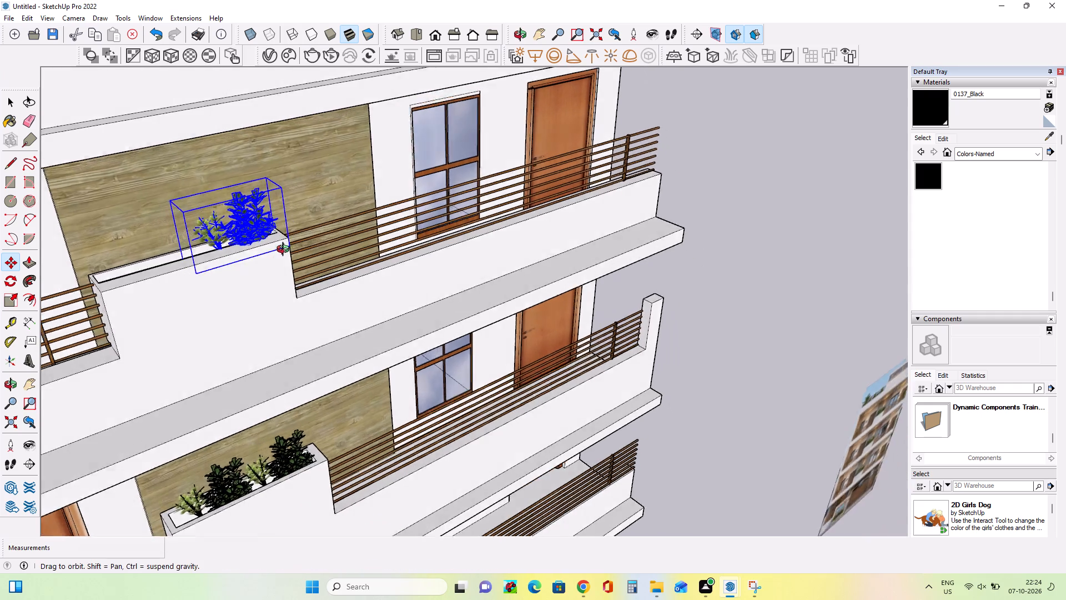
pyautogui.moveTo(285, 251); pyautogui.dragTo(371, 259, button='middle')
pyautogui.click(318, 319)
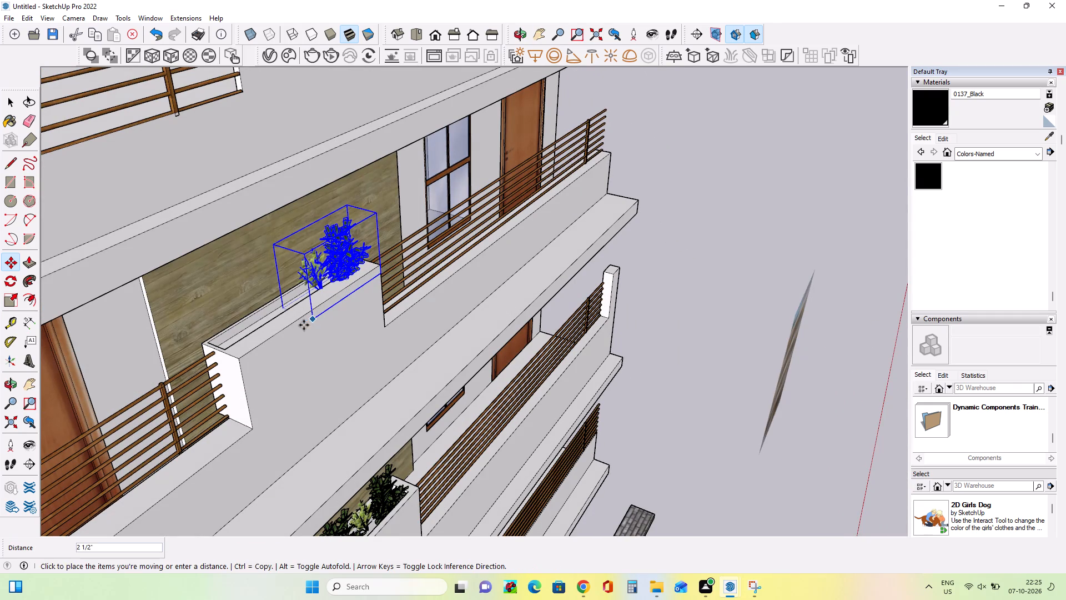
pyautogui.click(300, 326)
pyautogui.keyDown('ctrl'); pyautogui.click(300, 327); pyautogui.keyUp('ctrl')
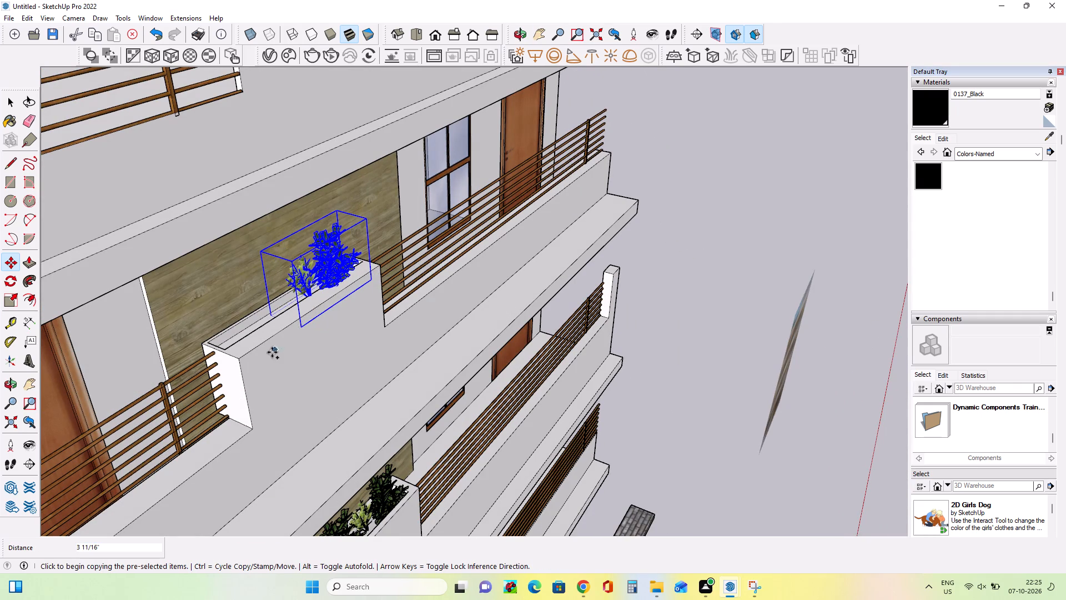
# Copy the top balcony's plant cluster about 1' 7" along the planter to fill its empty end.
pyautogui.click(302, 327)
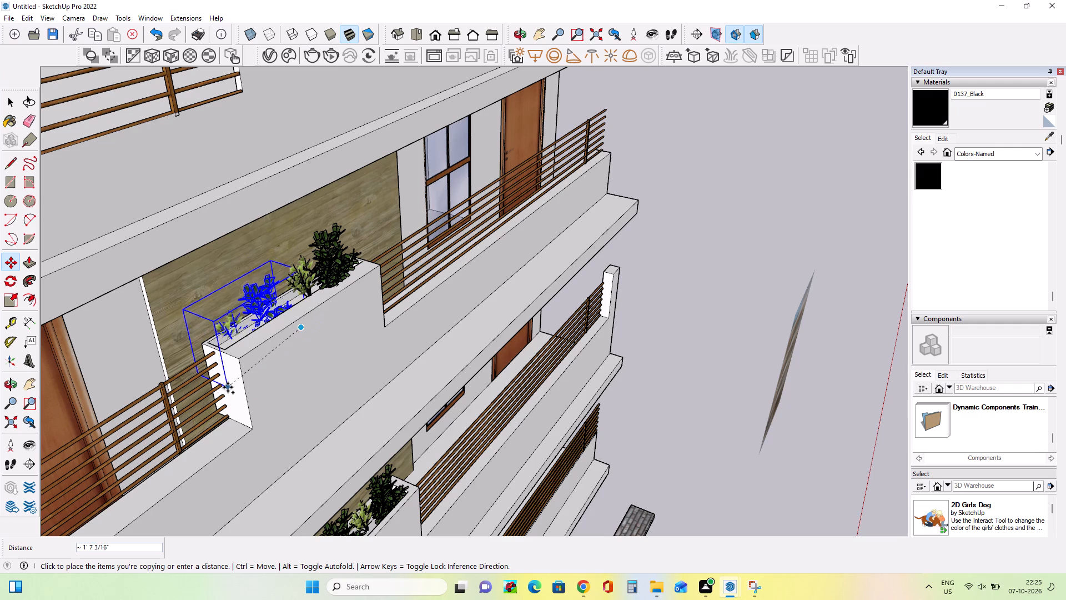
pyautogui.click(231, 379)
# Deselect the plants and examine the whole facade with its planted balconies from the front.
pyautogui.moveTo(353, 323); pyautogui.dragTo(254, 320, button='middle')
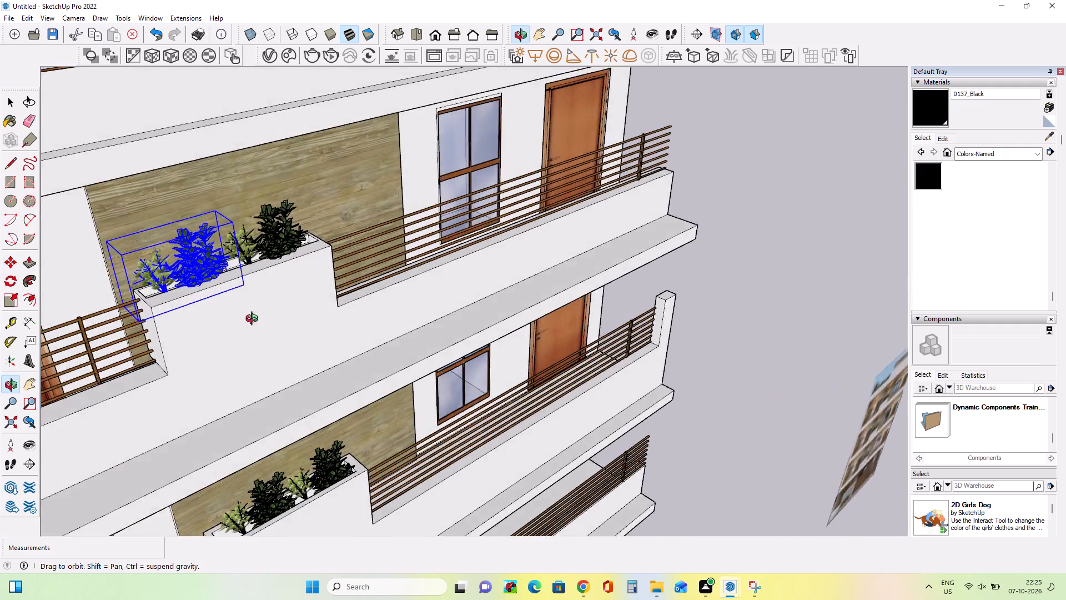
pyautogui.moveTo(254, 320); pyautogui.dragTo(249, 320, button='middle')
pyautogui.scroll(-19, 249, 320)
pyautogui.moveTo(335, 303); pyautogui.dragTo(282, 312, button='middle')
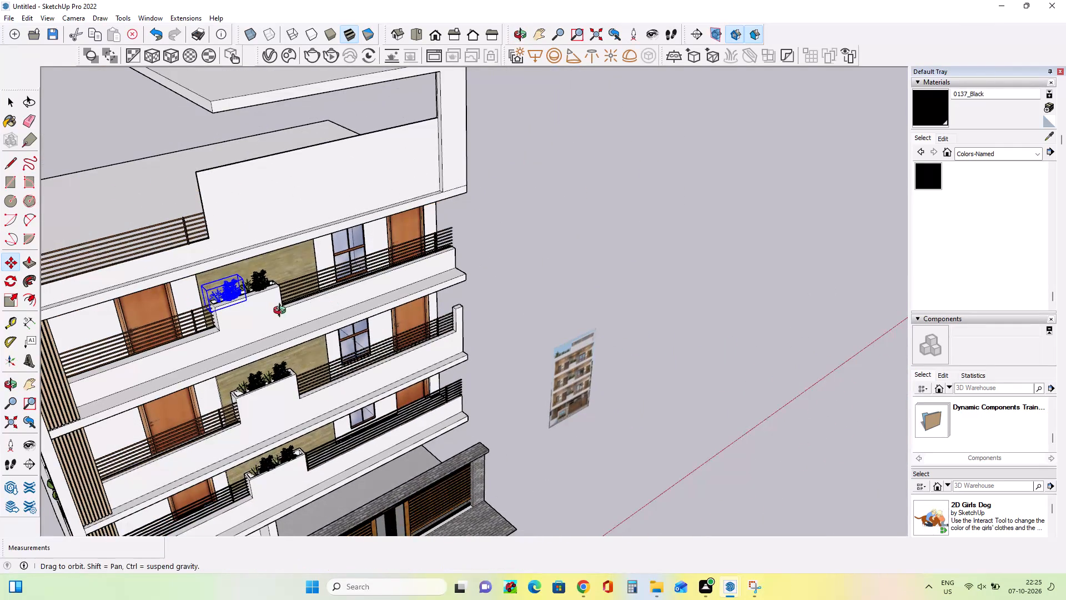
pyautogui.moveTo(282, 312); pyautogui.dragTo(252, 312, button='middle')
pyautogui.scroll(-4, 252, 312)
pyautogui.scroll(-9, 321, 283)
pyautogui.moveTo(326, 288); pyautogui.dragTo(330, 282, button='middle')
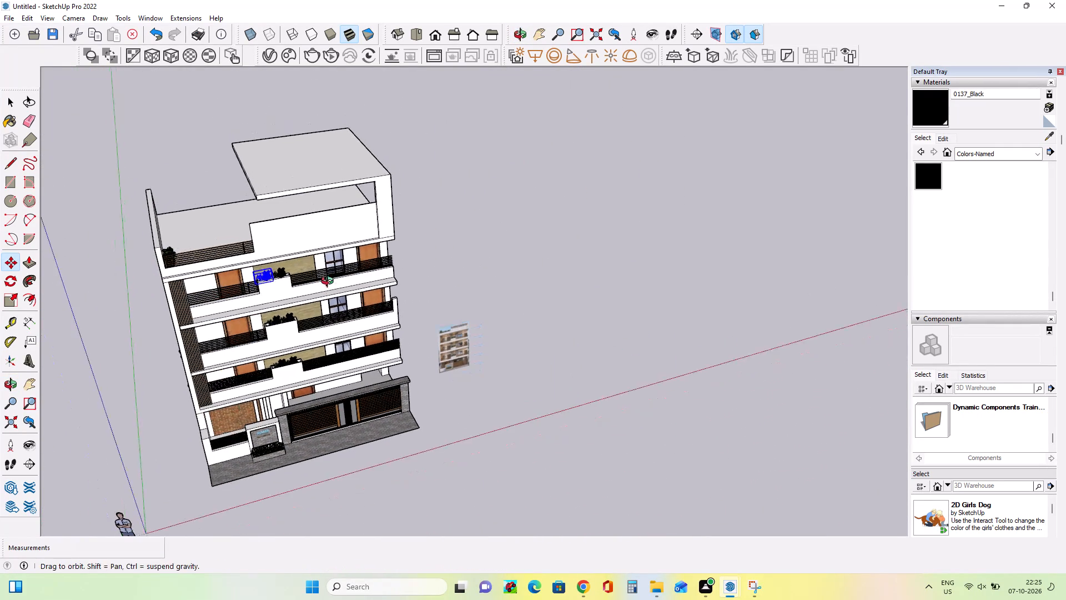
pyautogui.moveTo(330, 282); pyautogui.dragTo(326, 269, button='middle')
pyautogui.scroll(3, 290, 272)
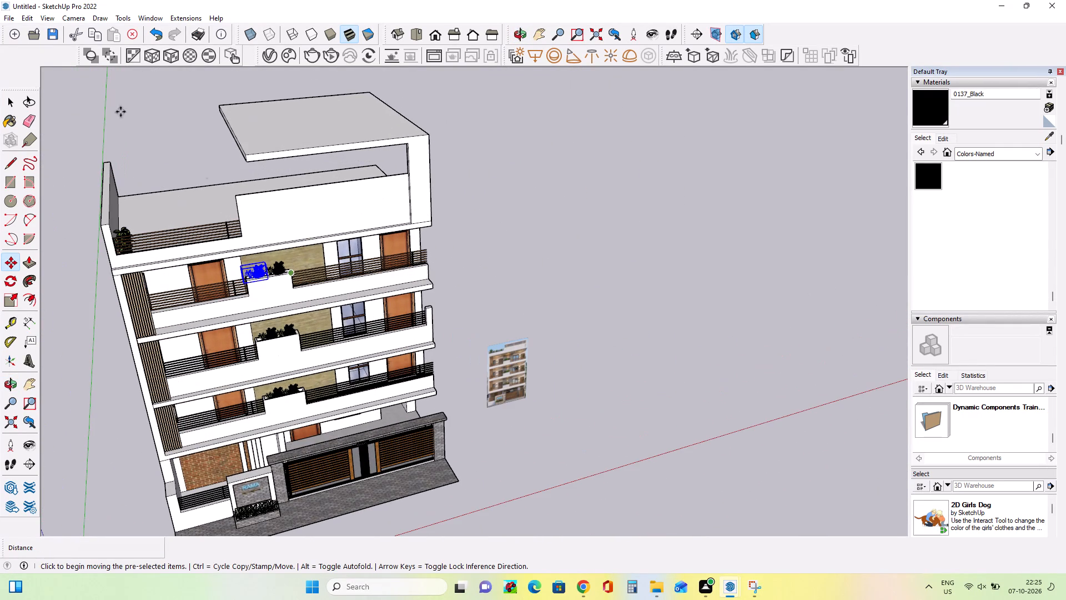
pyautogui.click(14, 108)
pyautogui.click(125, 126)
pyautogui.moveTo(295, 345); pyautogui.dragTo(237, 257, button='middle')
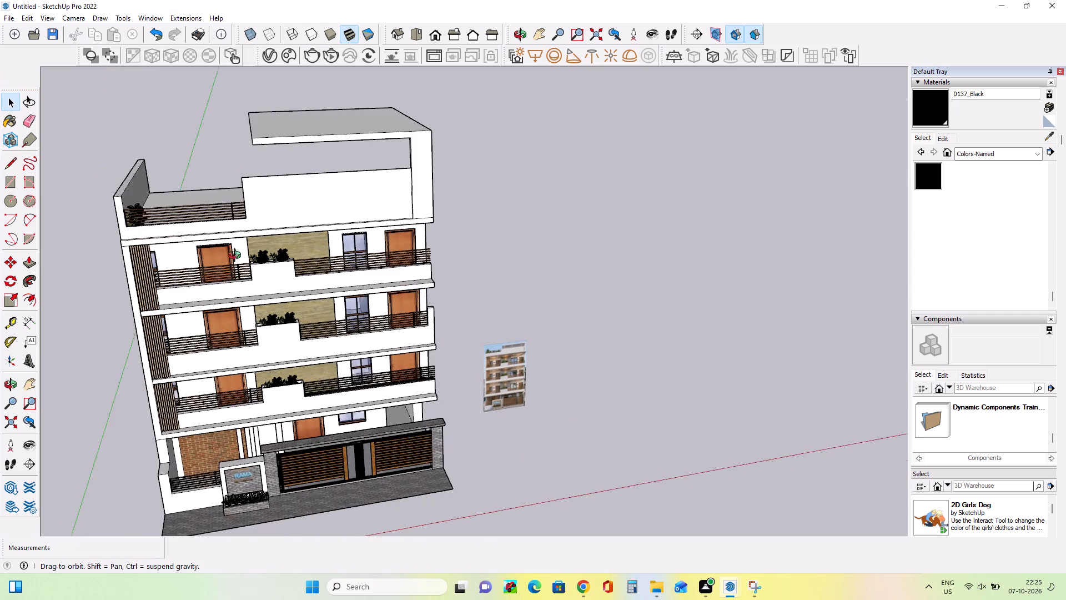
pyautogui.moveTo(237, 257); pyautogui.dragTo(235, 237, button='middle')
pyautogui.scroll(-4, 328, 371)
pyautogui.scroll(-3, 371, 389)
pyautogui.moveTo(411, 424); pyautogui.dragTo(388, 456, button='middle')
pyautogui.scroll(3, 365, 452)
pyautogui.moveTo(365, 452); pyautogui.dragTo(365, 434, button='middle')
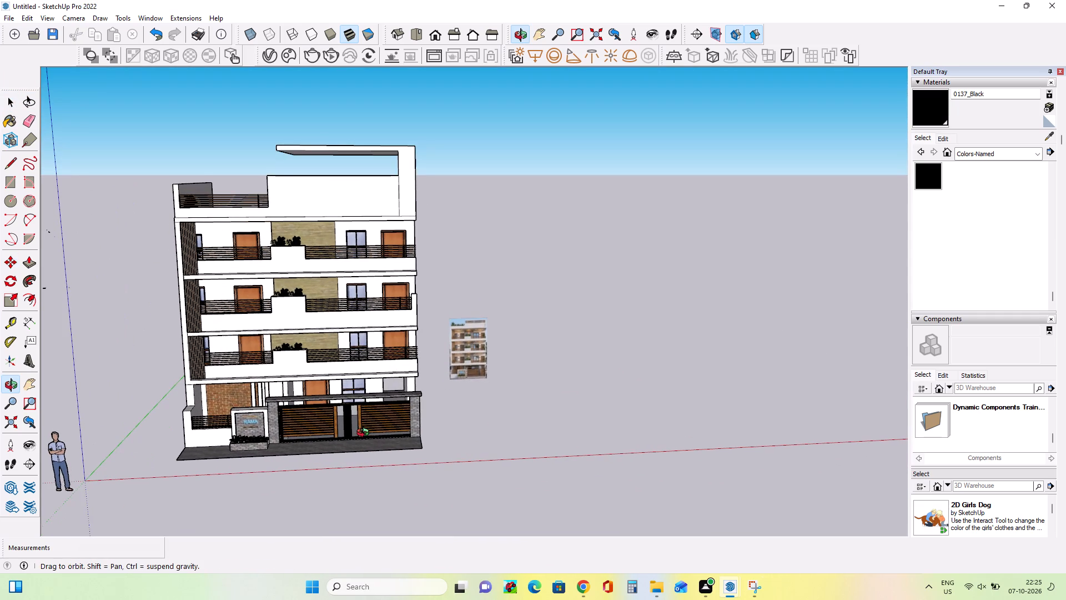
pyautogui.moveTo(365, 434); pyautogui.dragTo(365, 433, button='middle')
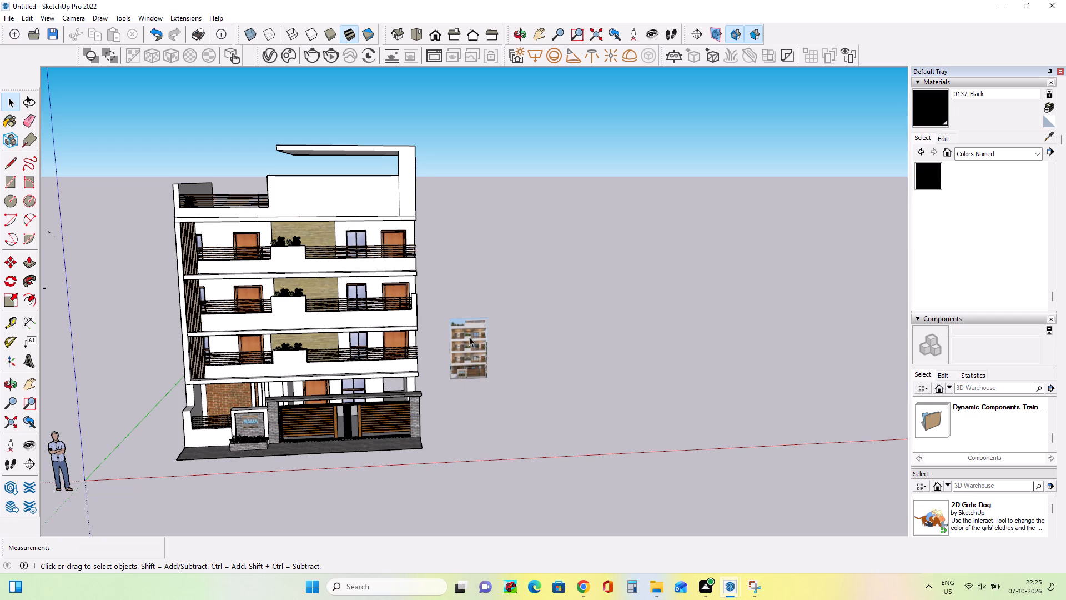
# Examine the reference image for the plants on its balconies, beside the doors and in the planters.
pyautogui.scroll(13, 469, 337)
pyautogui.scroll(-1, 470, 336)
pyautogui.scroll(6, 470, 336)
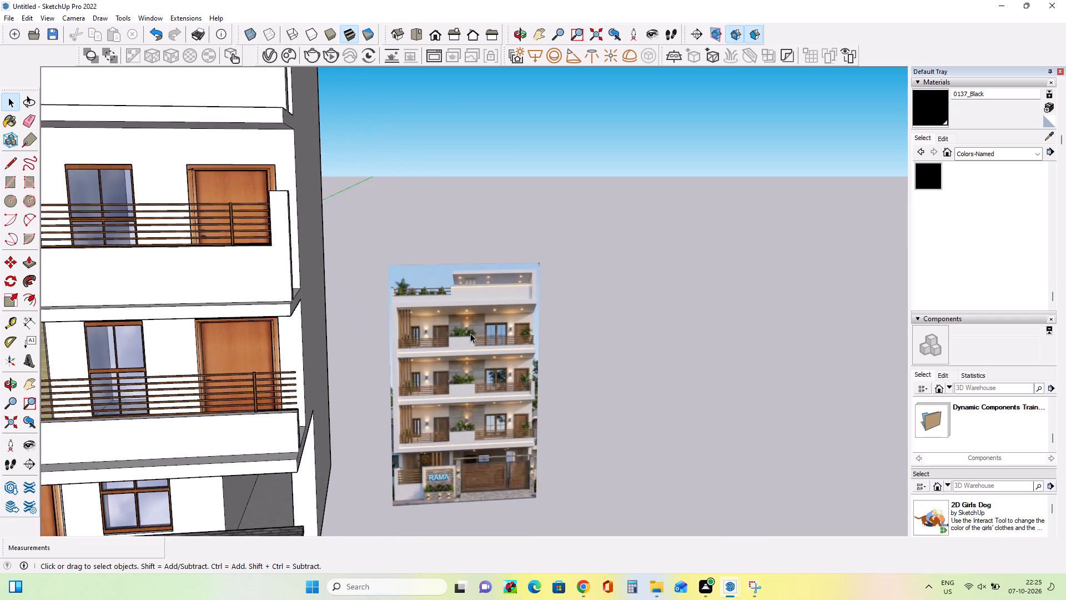
pyautogui.middleClick(475, 331)
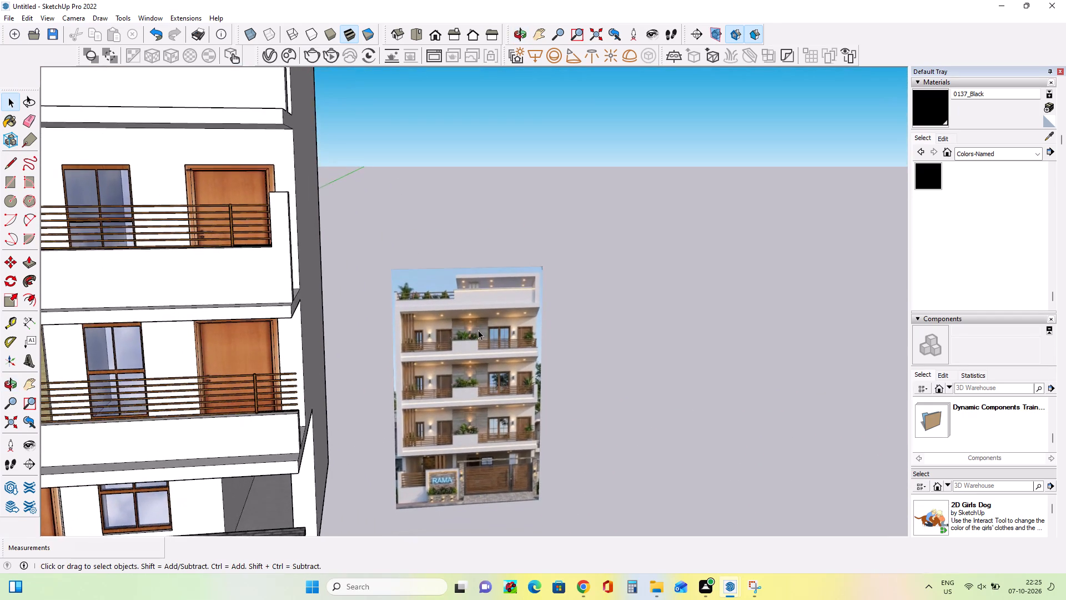
pyautogui.scroll(-1, 478, 329)
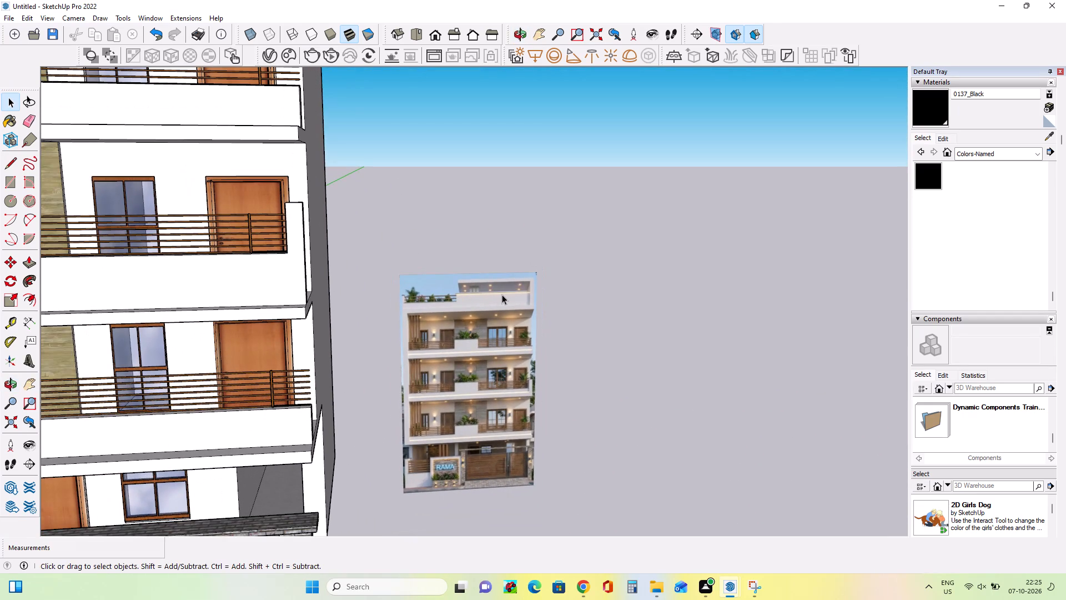
pyautogui.scroll(12, 494, 400)
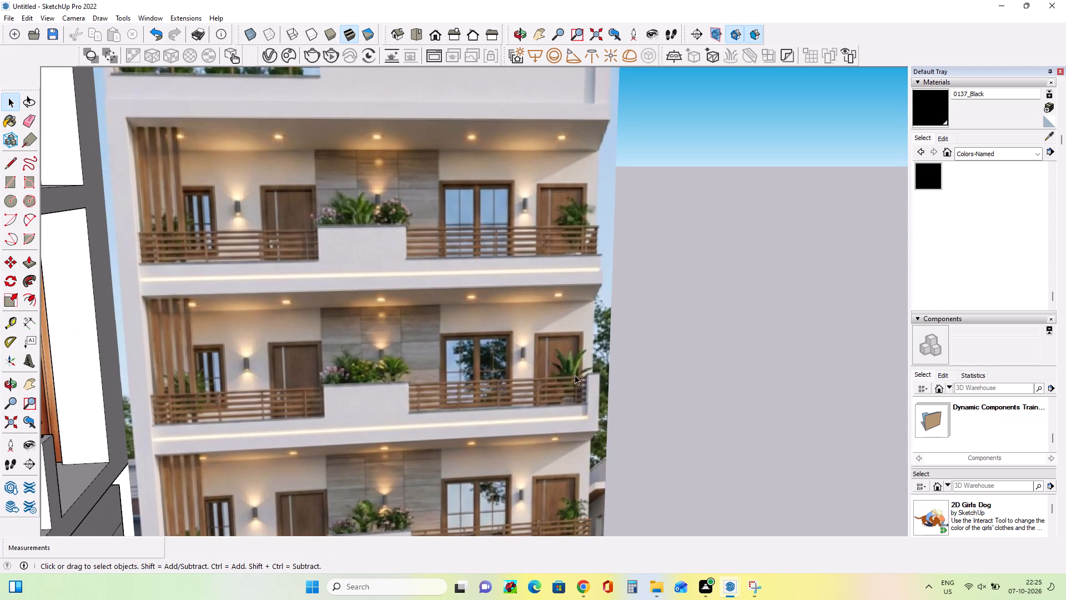
pyautogui.scroll(-9, 575, 375)
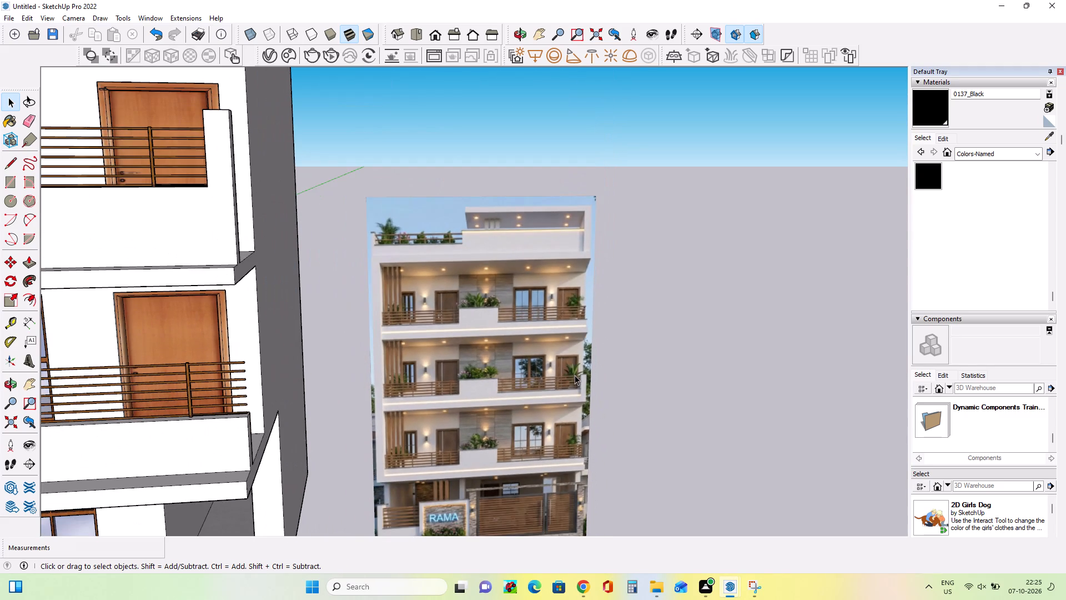
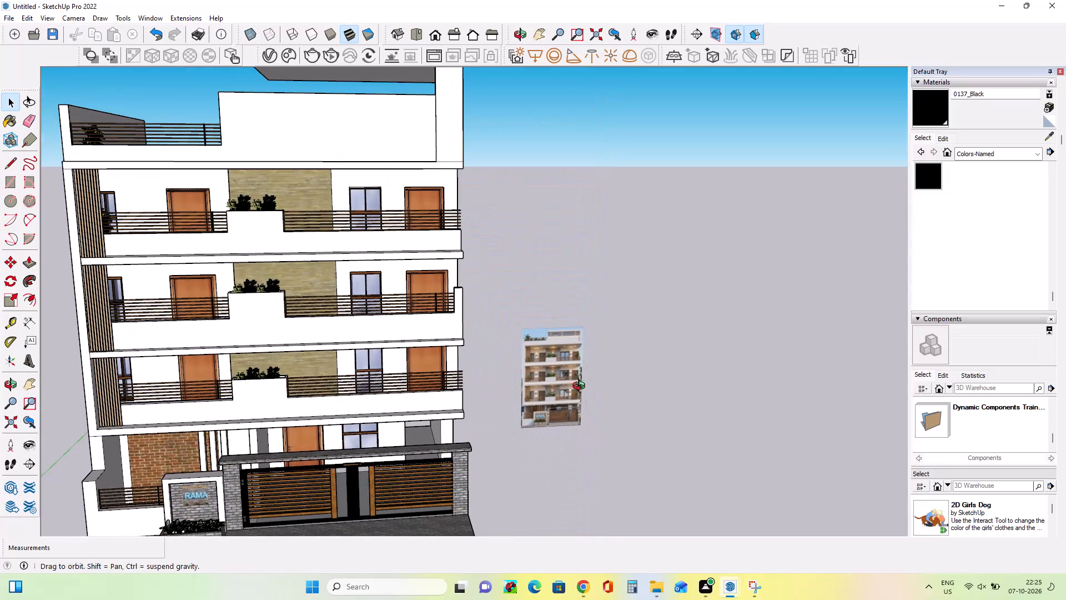
# Examine the building's front facade and side walls from several angles, including the balconies, railings and entrance gate.
pyautogui.moveTo(581, 387); pyautogui.dragTo(581, 395, button='middle')
pyautogui.scroll(-8, 588, 393)
pyautogui.moveTo(434, 423); pyautogui.dragTo(334, 432, button='middle')
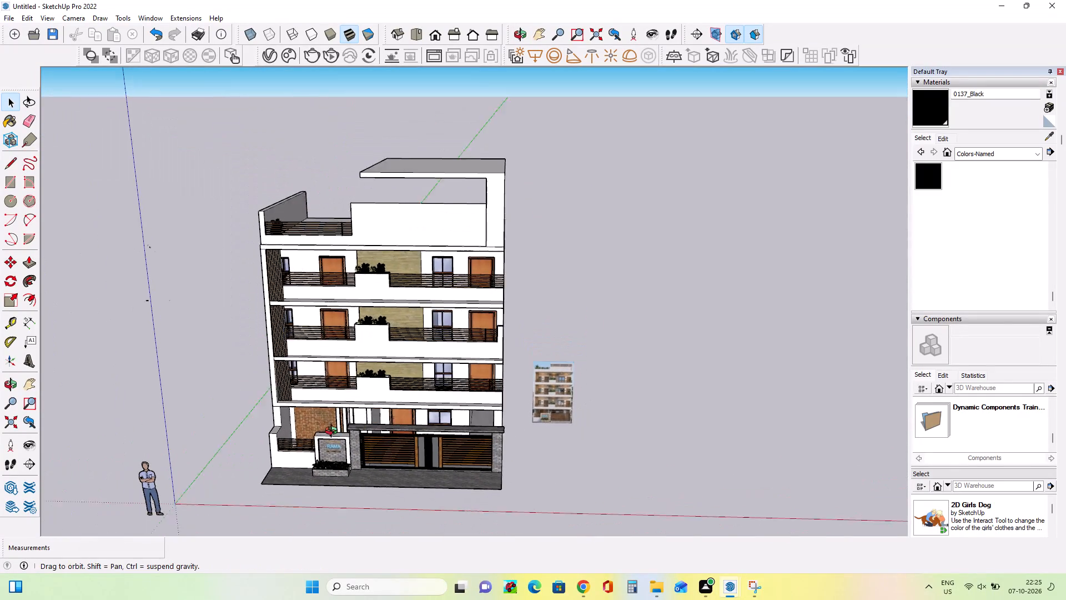
pyautogui.moveTo(334, 432); pyautogui.dragTo(314, 435, button='middle')
pyautogui.scroll(3, 305, 394)
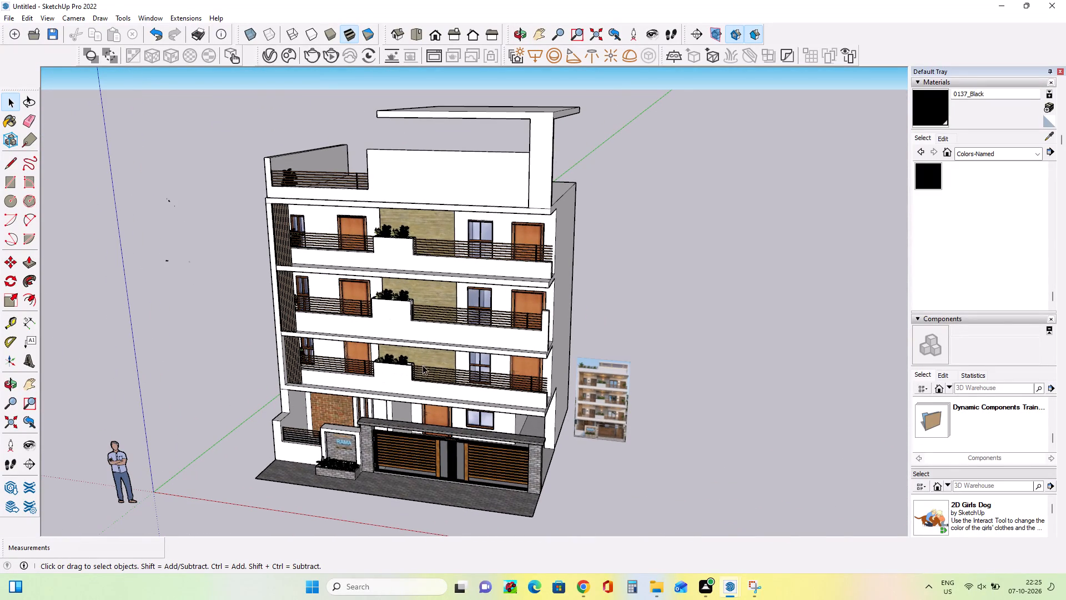
pyautogui.moveTo(286, 380); pyautogui.dragTo(427, 329, button='middle')
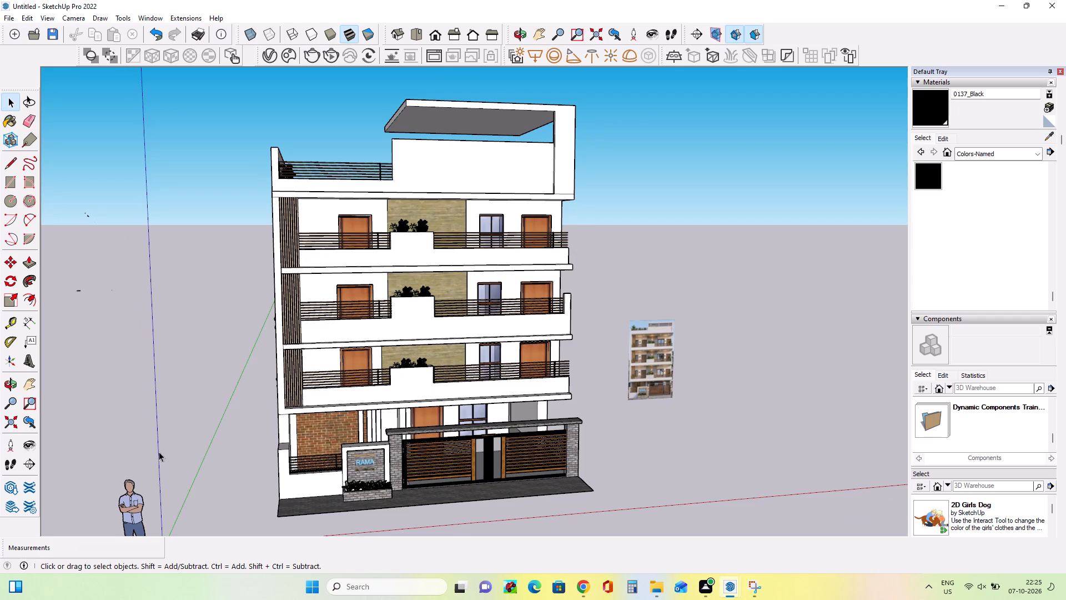
pyautogui.scroll(9, 192, 415)
pyautogui.moveTo(362, 366); pyautogui.dragTo(486, 364, button='middle')
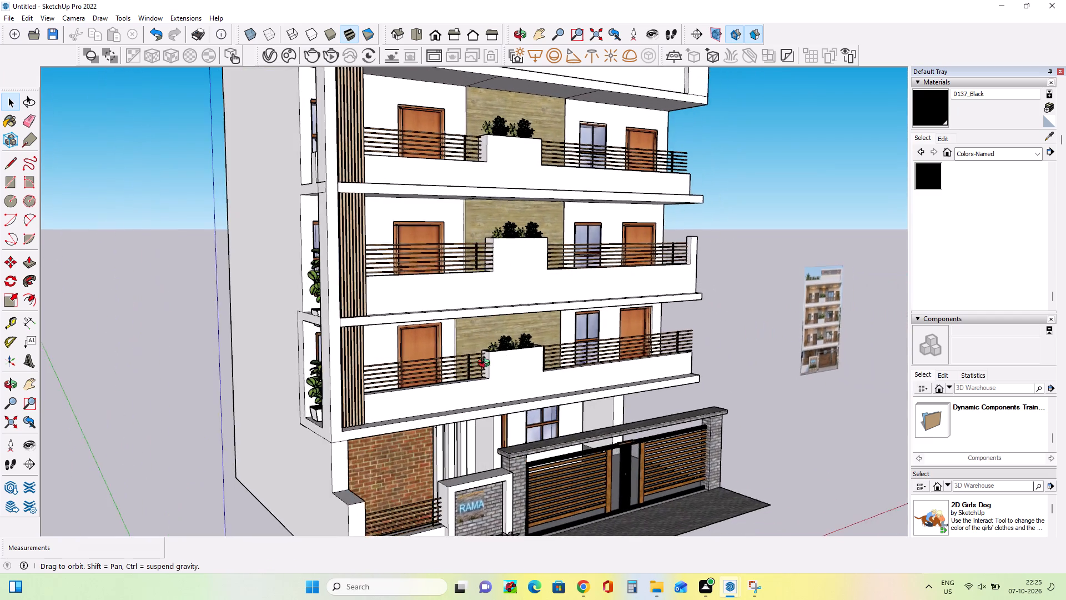
pyautogui.moveTo(486, 364); pyautogui.dragTo(278, 427, button='middle')
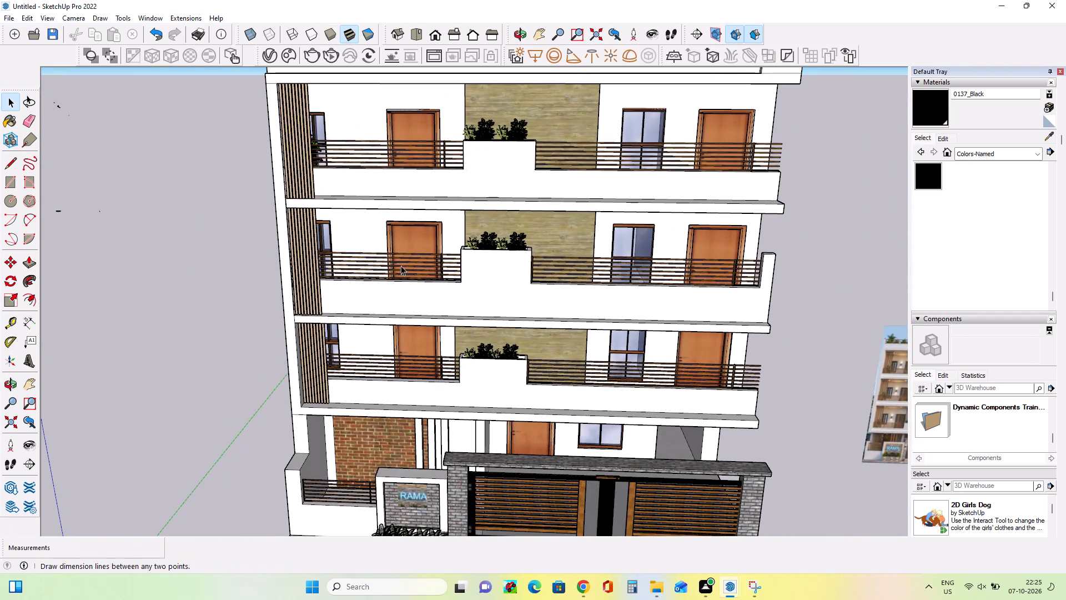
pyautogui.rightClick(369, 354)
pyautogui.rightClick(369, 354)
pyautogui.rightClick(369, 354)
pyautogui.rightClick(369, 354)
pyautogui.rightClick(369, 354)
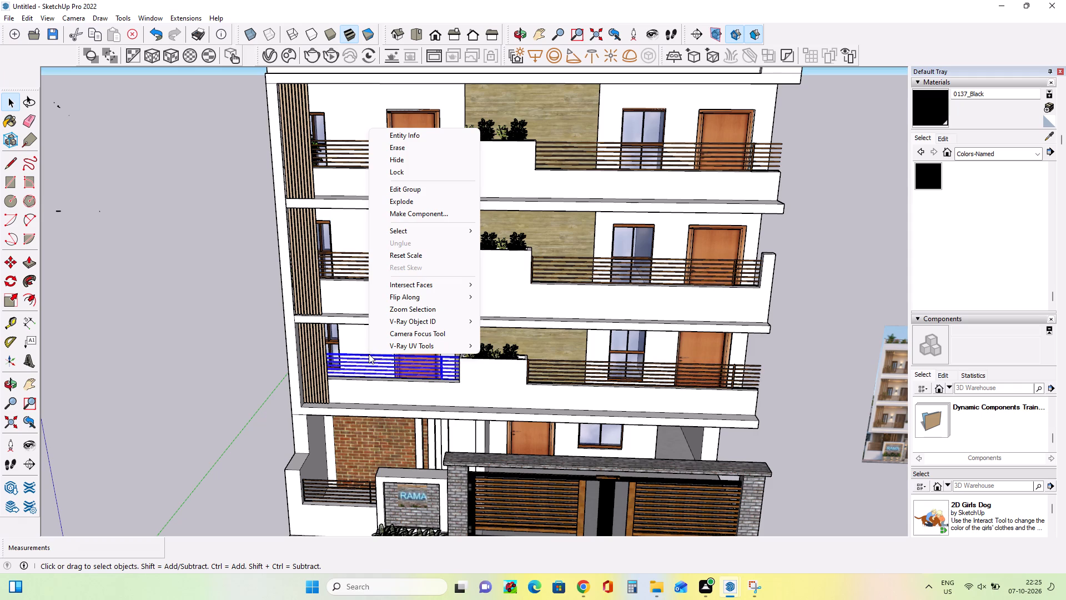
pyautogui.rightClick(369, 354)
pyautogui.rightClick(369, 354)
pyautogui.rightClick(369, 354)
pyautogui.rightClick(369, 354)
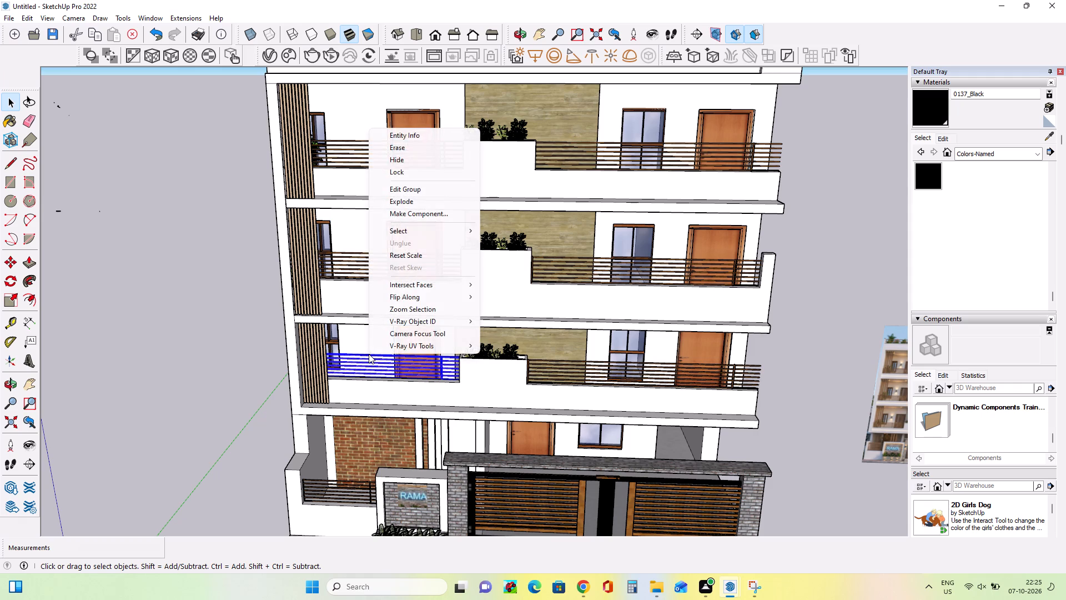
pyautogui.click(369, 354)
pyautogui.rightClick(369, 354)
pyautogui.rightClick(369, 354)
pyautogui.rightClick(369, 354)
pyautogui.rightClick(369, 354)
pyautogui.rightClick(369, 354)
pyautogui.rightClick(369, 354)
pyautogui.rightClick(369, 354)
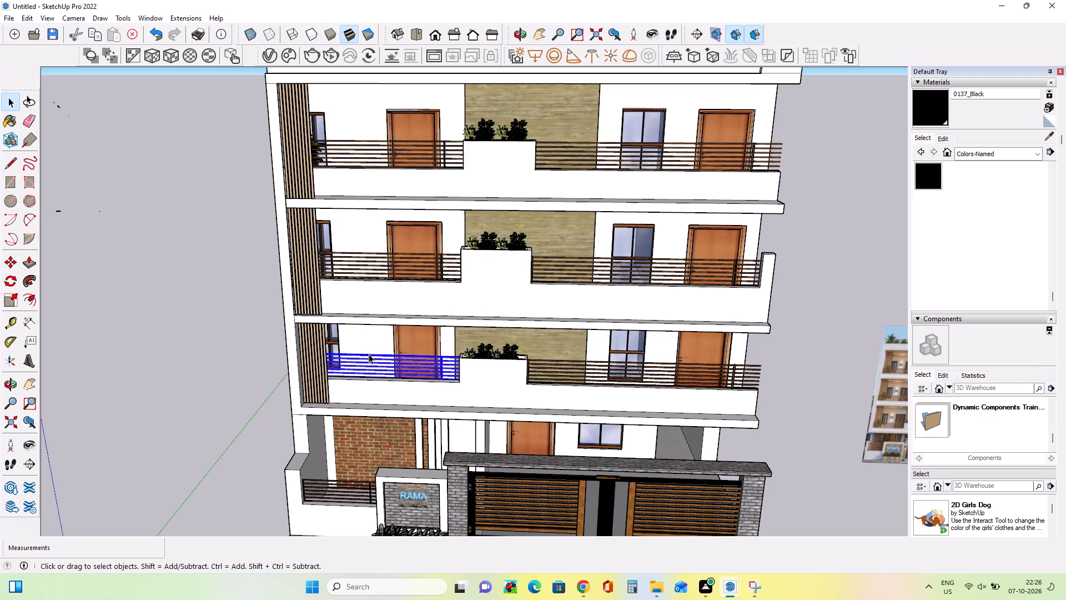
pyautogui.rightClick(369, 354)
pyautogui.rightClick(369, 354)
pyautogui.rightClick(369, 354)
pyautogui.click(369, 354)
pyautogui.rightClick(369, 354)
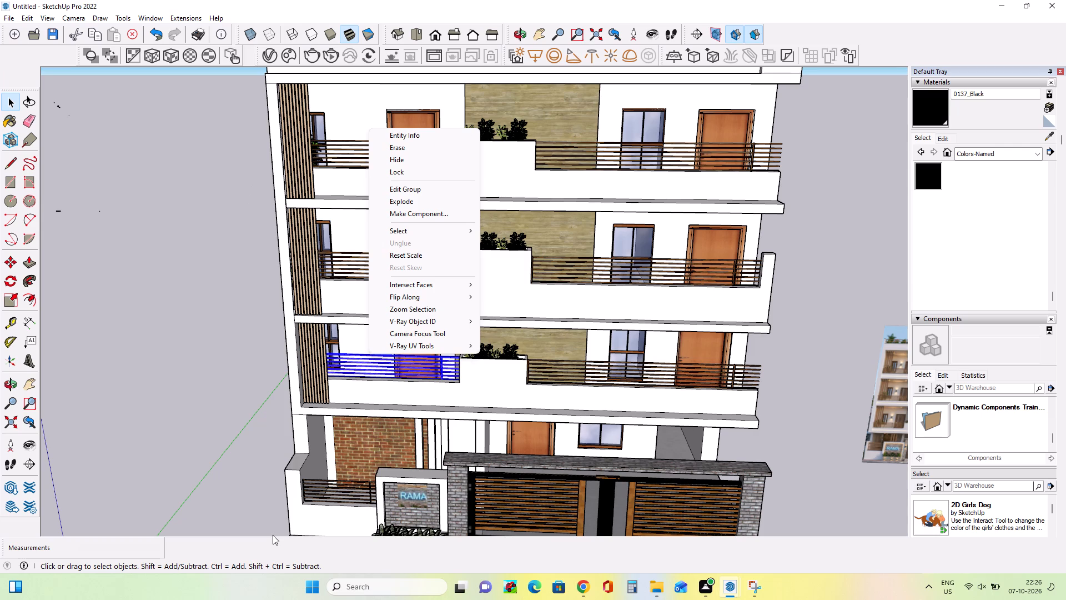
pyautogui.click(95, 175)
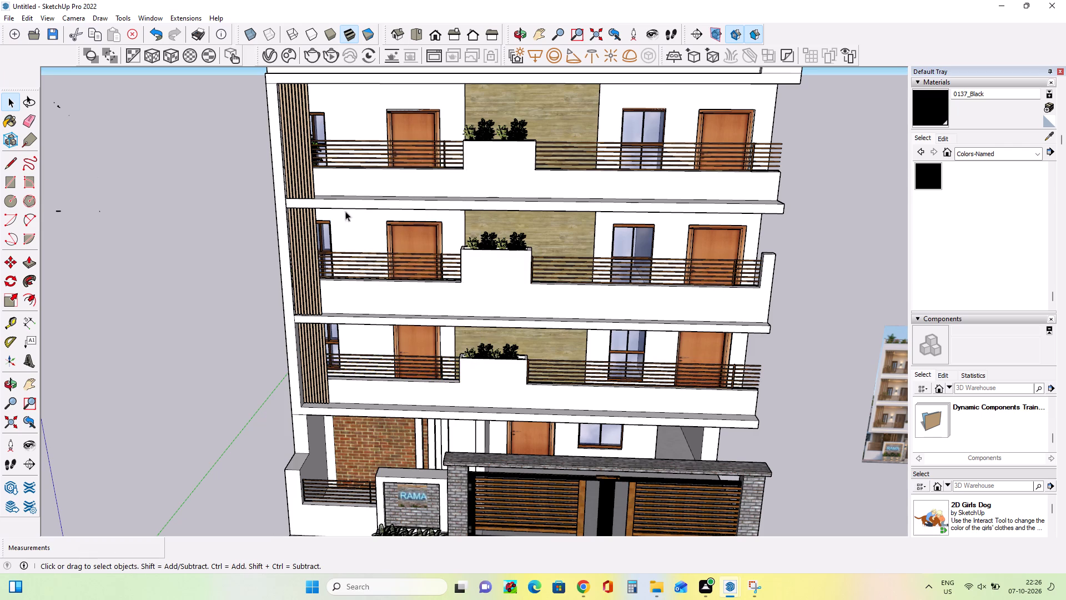
# Delete the small stray fragments floating in empty space beside the building.
pyautogui.moveTo(66, 192); pyautogui.dragTo(39, 232)
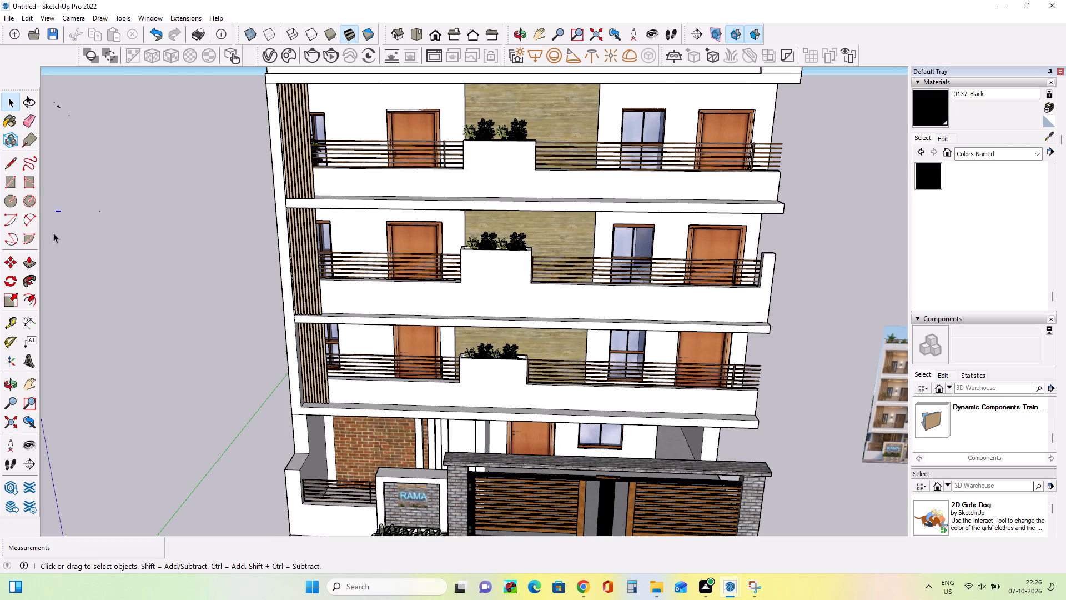
pyautogui.press('Delete')
pyautogui.moveTo(66, 99); pyautogui.dragTo(59, 109)
pyautogui.moveTo(59, 109); pyautogui.dragTo(47, 137)
pyautogui.press('Delete')
# Switch to 3D Warehouse in Chrome and download the 390 KB potted "plant" model as a SketchUp file.
pyautogui.scroll(-8, 129, 174)
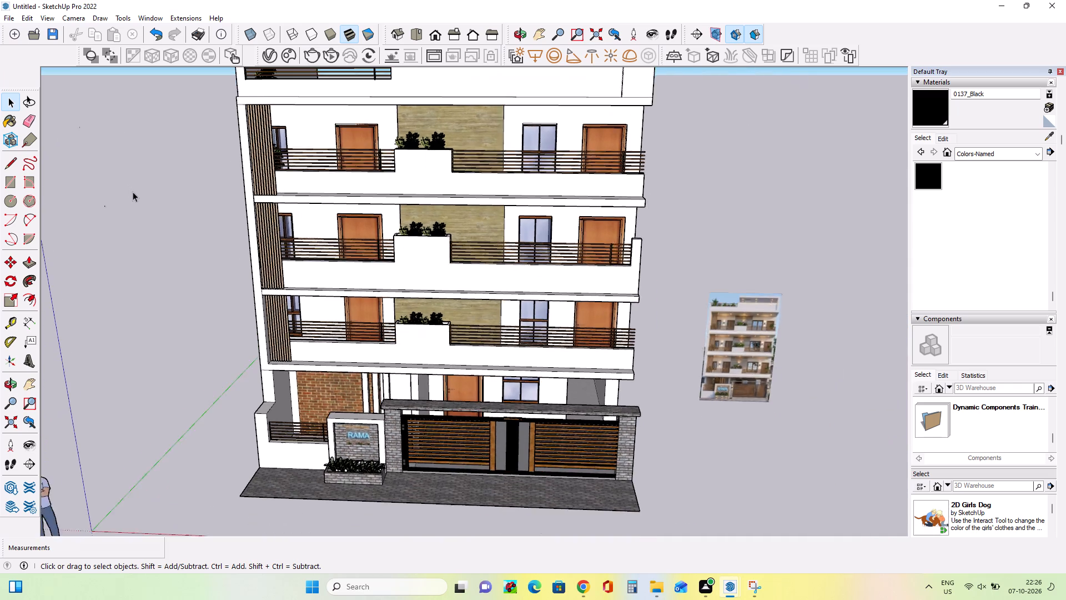
pyautogui.scroll(-4, 133, 192)
pyautogui.moveTo(286, 242); pyautogui.dragTo(304, 270, button='middle')
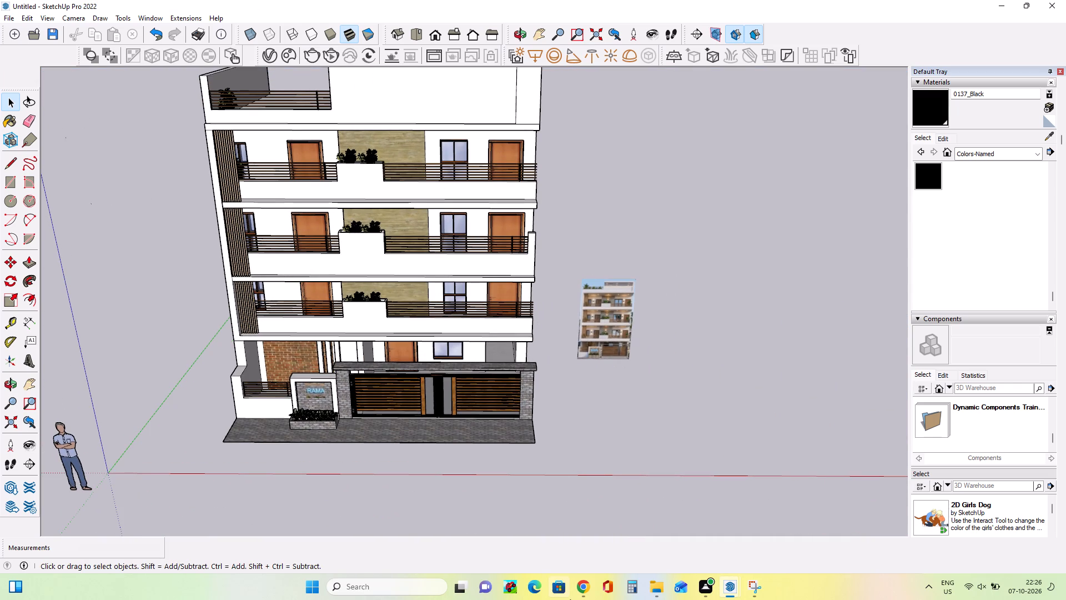
pyautogui.click(589, 588)
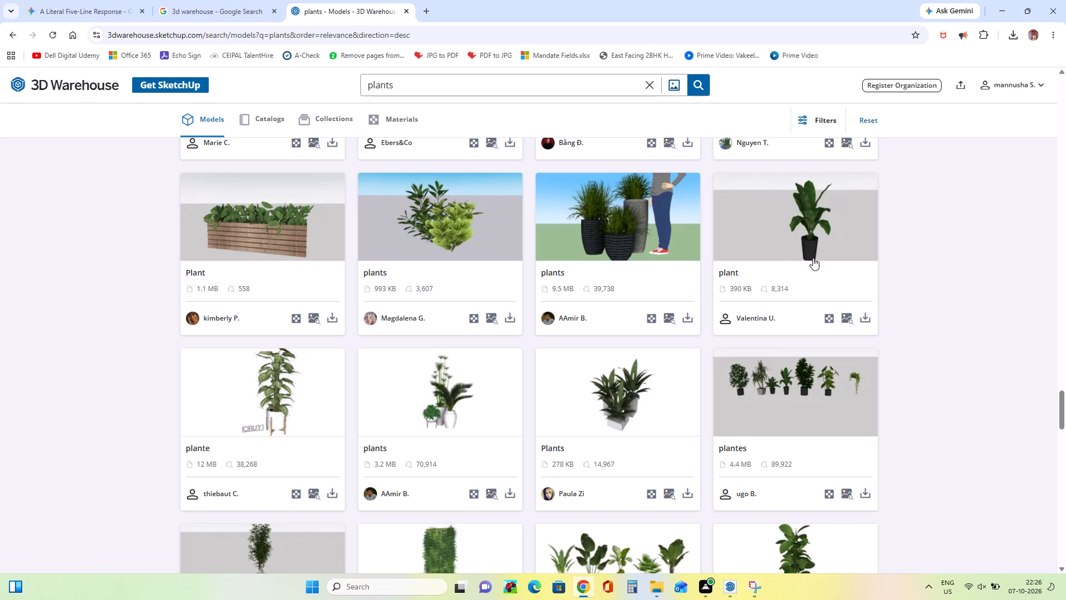
pyautogui.click(863, 314)
pyautogui.click(893, 348)
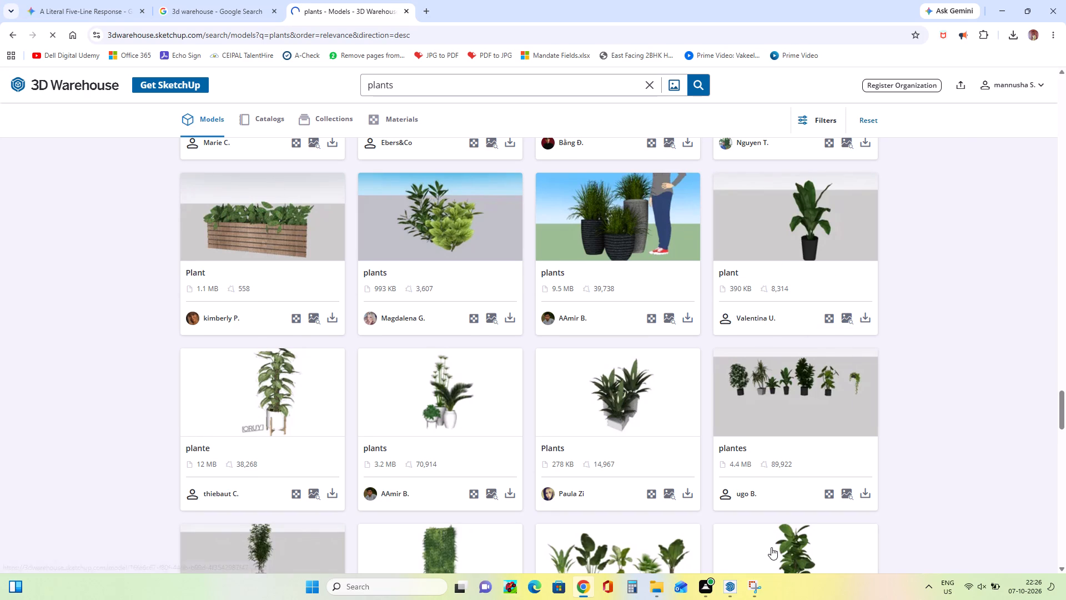
# Download the 9.7 MB "Plante" model, the tall plant in a white pot, as a SketchUp file.
pyautogui.scroll(-3, 771, 547)
pyautogui.scroll(1, 771, 548)
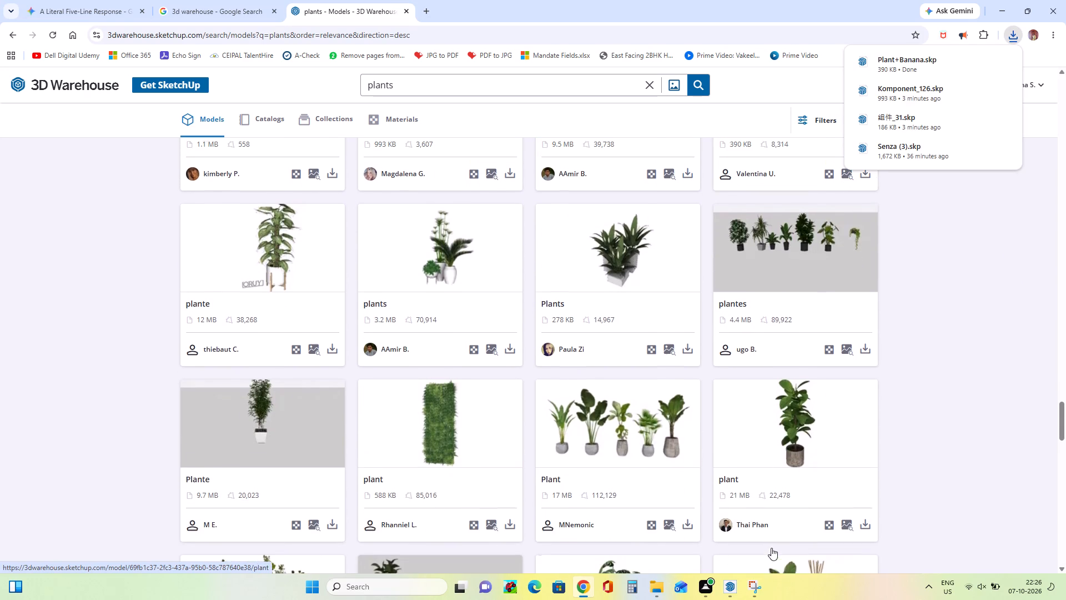
pyautogui.click(330, 561)
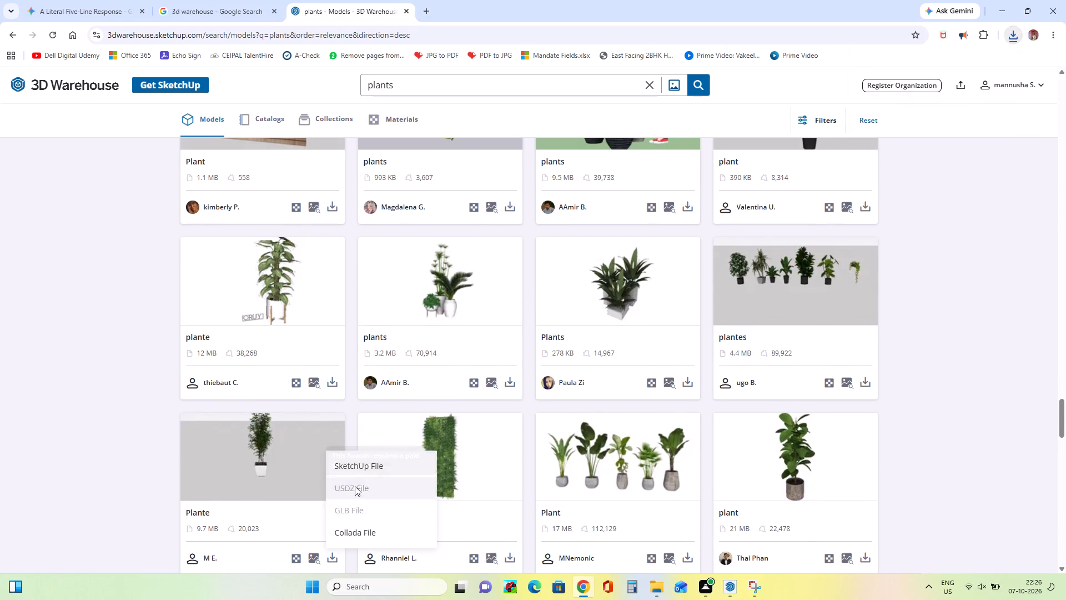
pyautogui.click(358, 474)
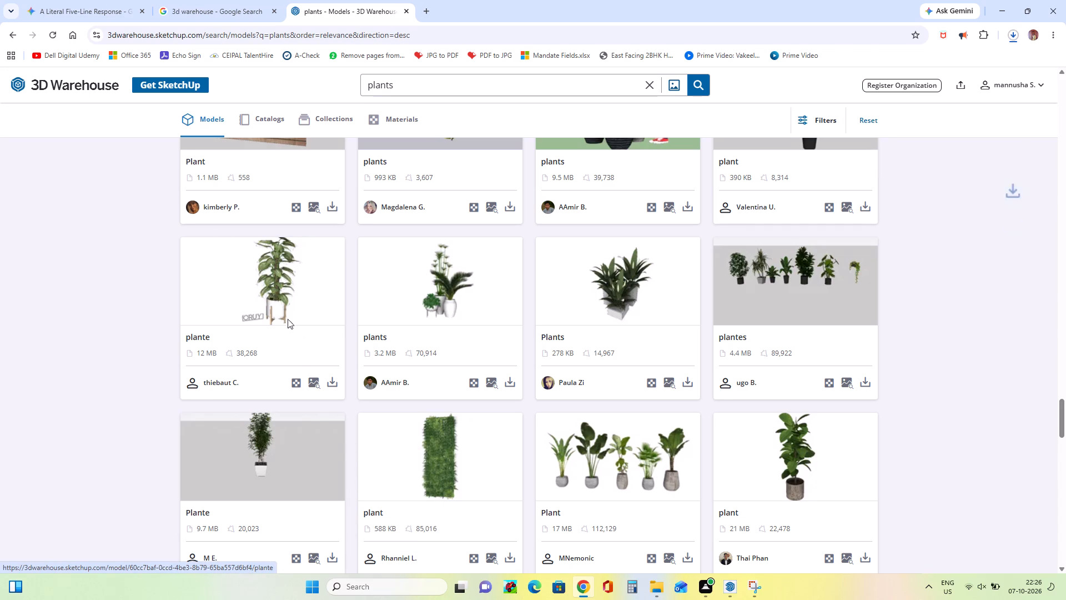
pyautogui.scroll(-3, 424, 361)
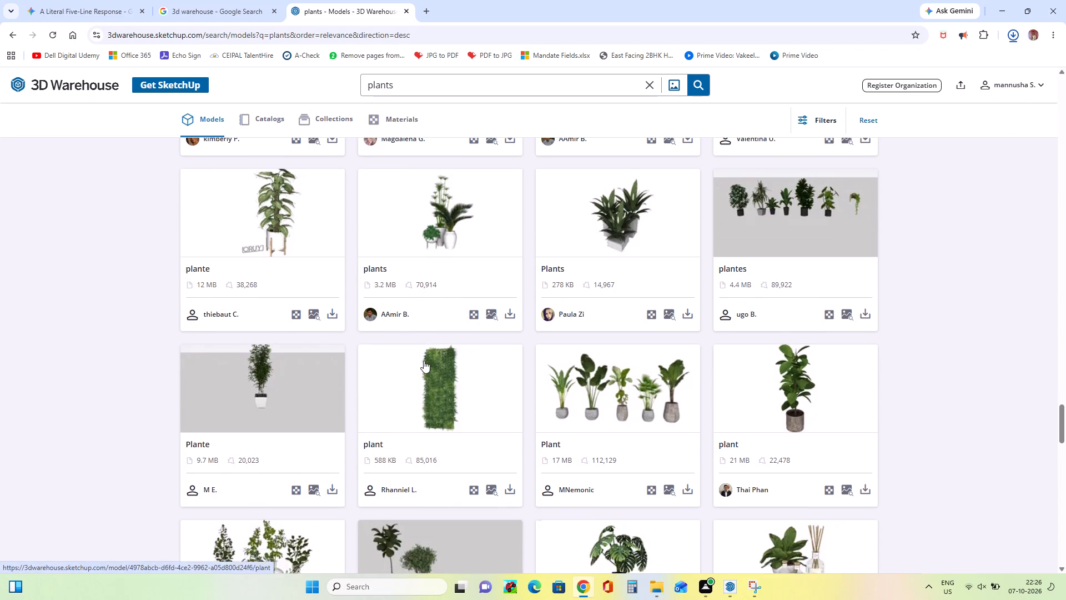
pyautogui.scroll(-1, 424, 361)
pyautogui.scroll(4, 424, 361)
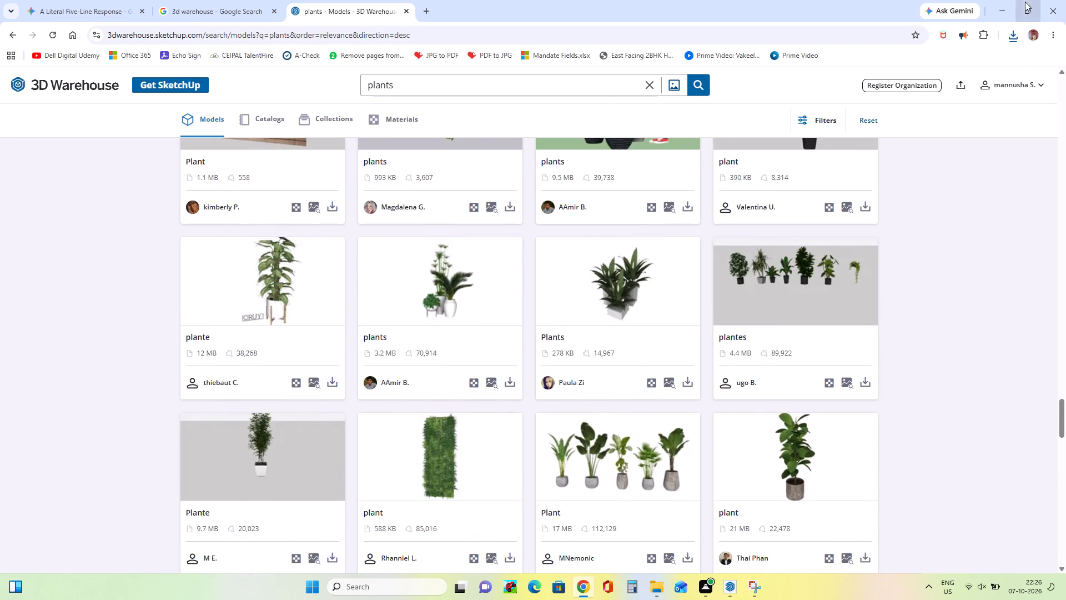
# Return to SketchUp and import the VP+Bambus+Muriel file from the Downloads folder into the building model.
pyautogui.click(1004, 6)
pyautogui.click(8, 19)
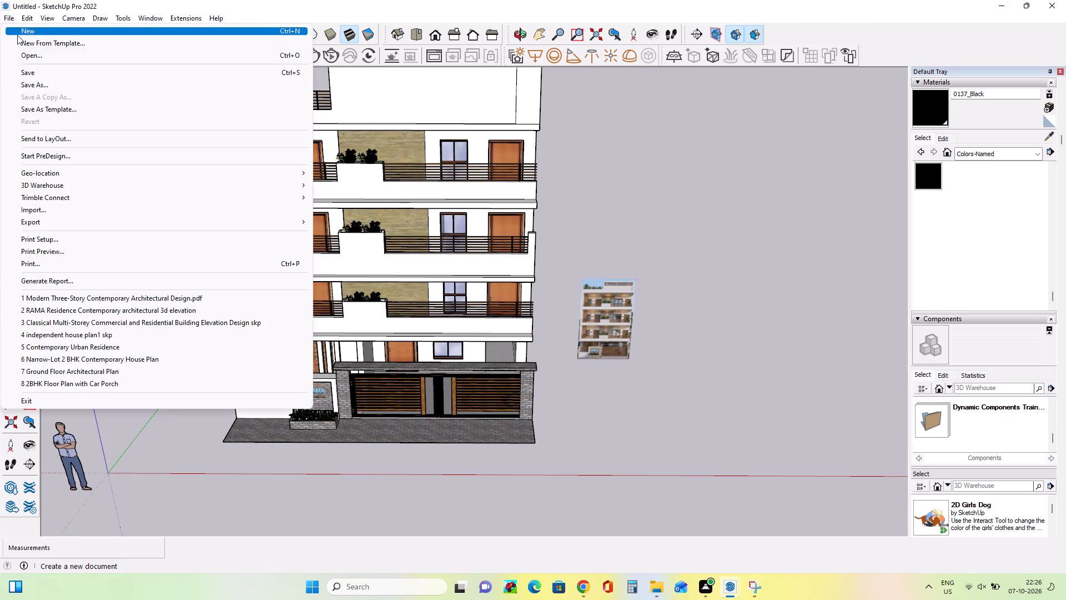
pyautogui.click(66, 214)
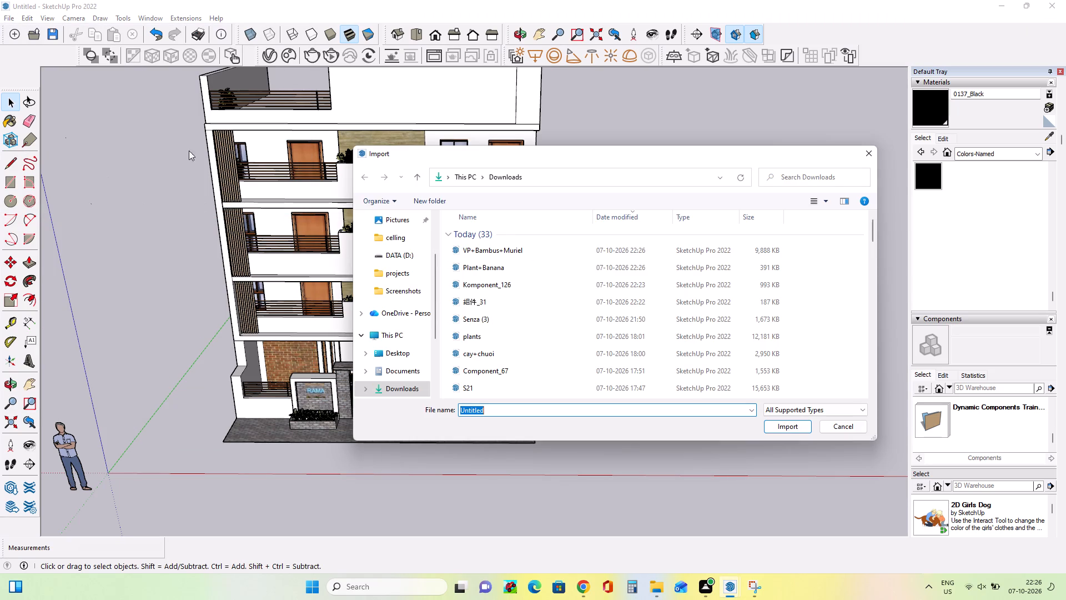
pyautogui.click(477, 253)
pyautogui.click(774, 426)
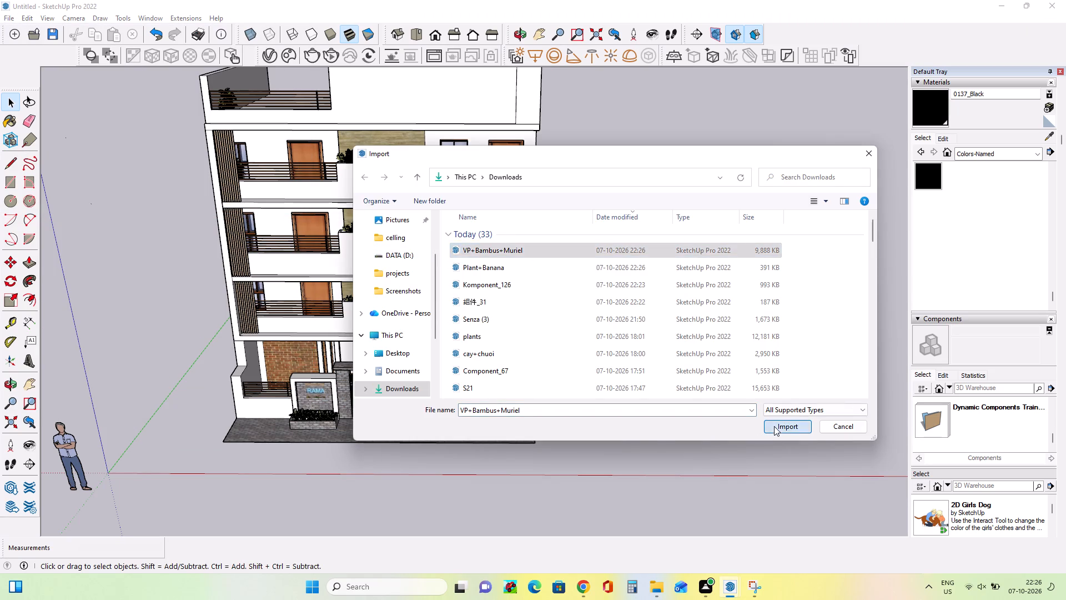
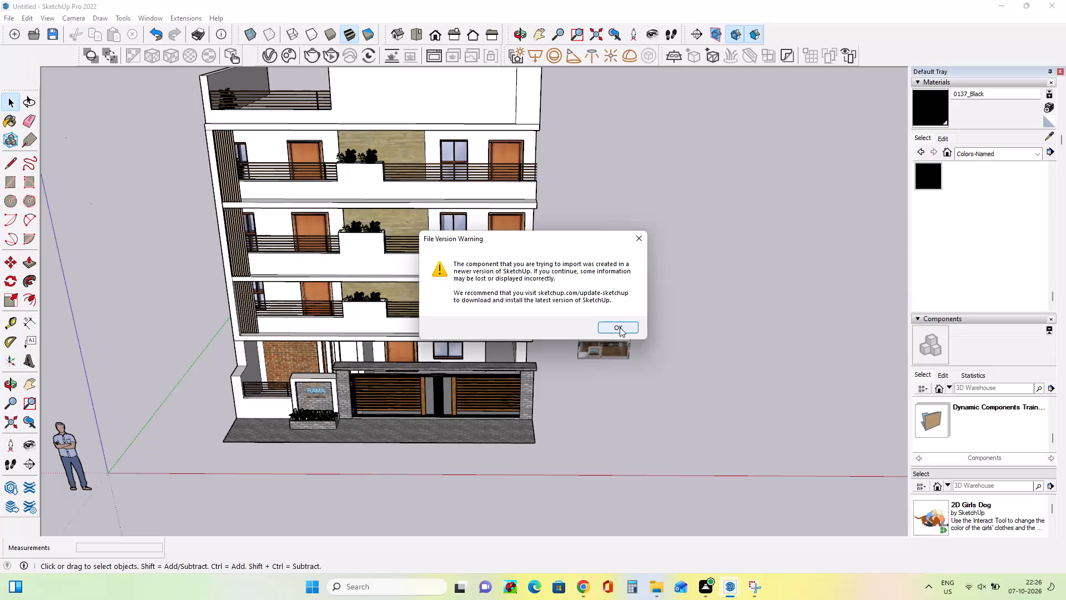
# Place the imported tall potted plant at the end of the lowest balcony farthest from the vertical slatted screen.
pyautogui.click(620, 327)
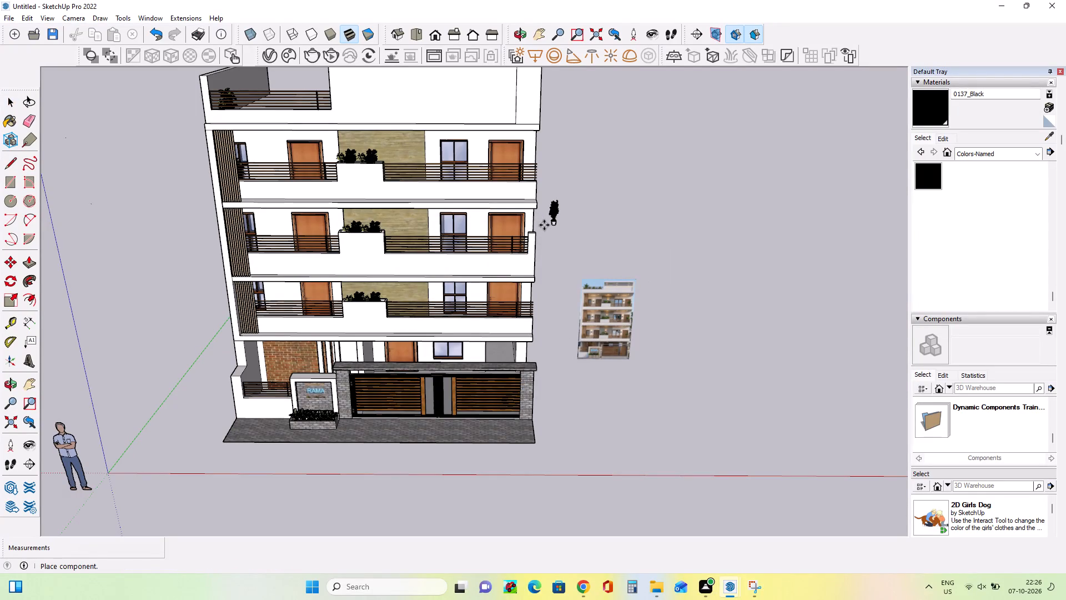
pyautogui.moveTo(505, 261); pyautogui.dragTo(567, 278, button='middle')
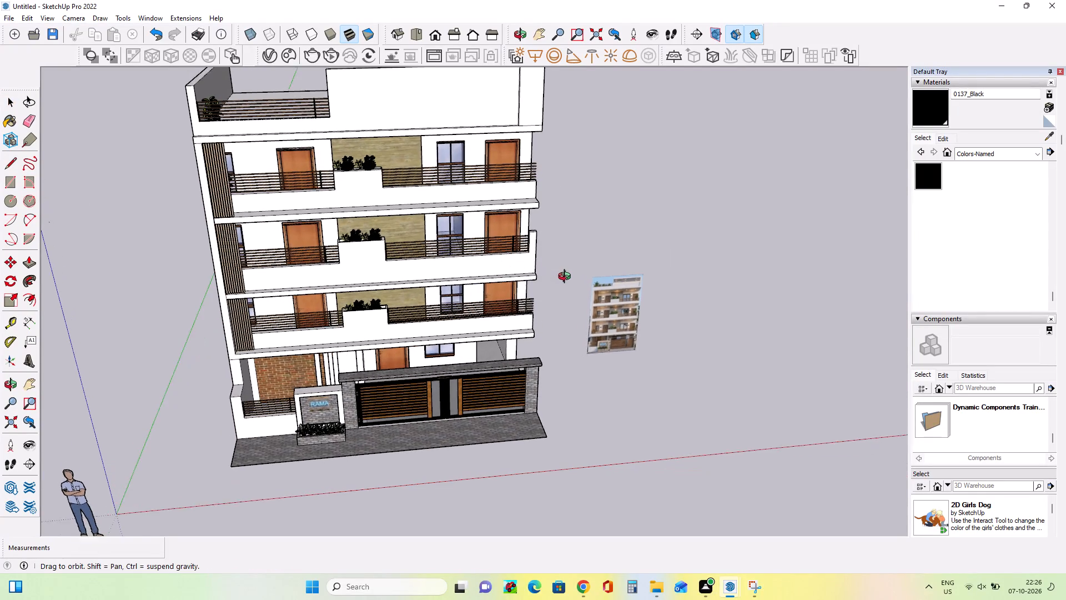
pyautogui.moveTo(567, 278); pyautogui.dragTo(589, 265, button='middle')
pyautogui.scroll(10, 501, 243)
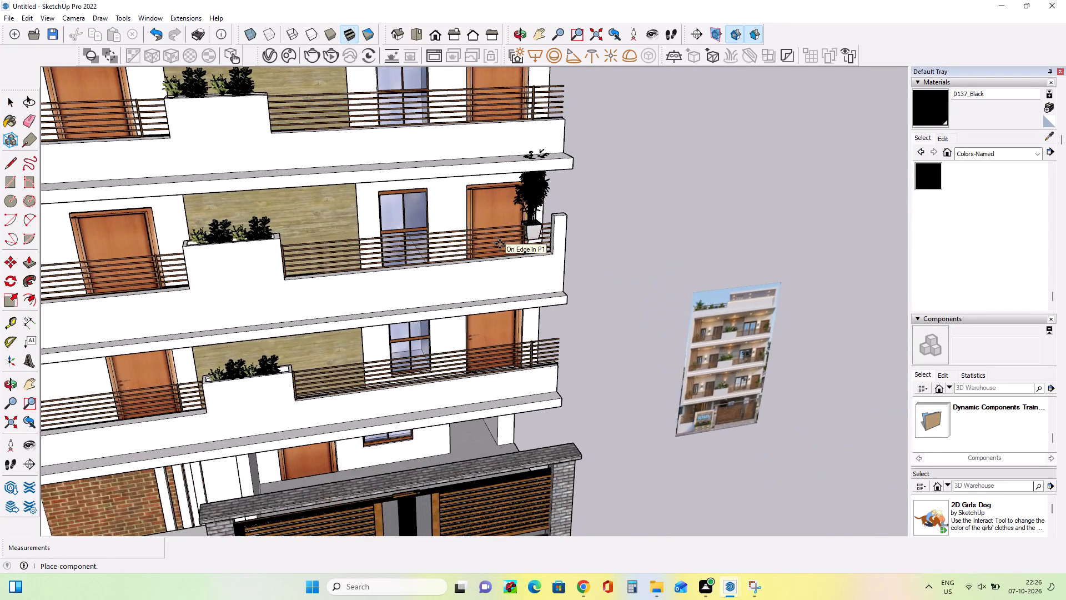
pyautogui.moveTo(502, 247); pyautogui.dragTo(638, 279, button='middle')
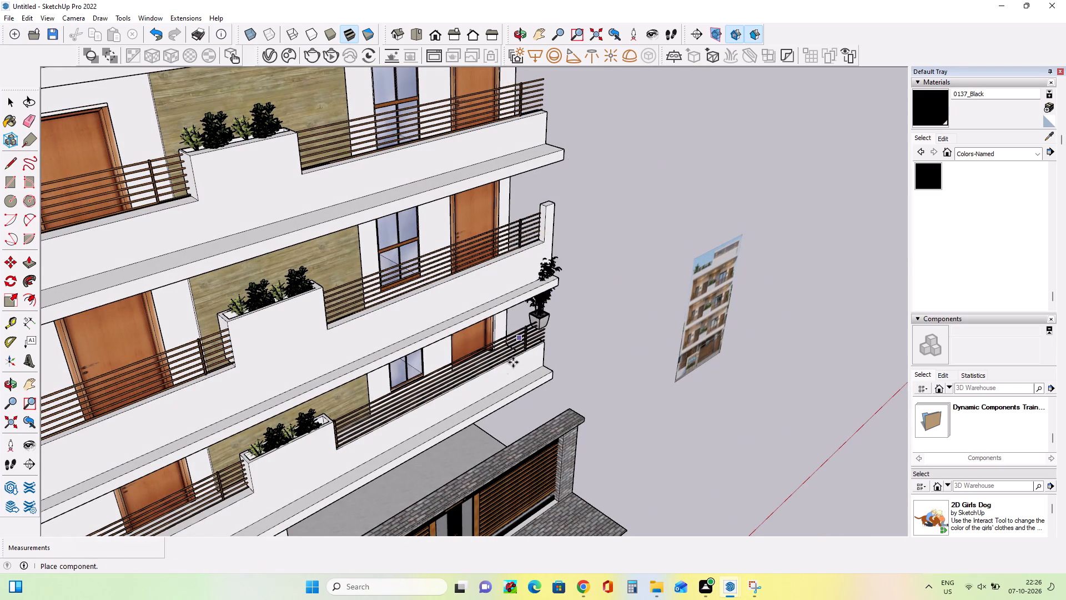
pyautogui.click(485, 381)
# Move the plant about 2' off the railing wall onto the lowest balcony's floor.
pyautogui.moveTo(569, 364); pyautogui.dragTo(349, 359, button='middle')
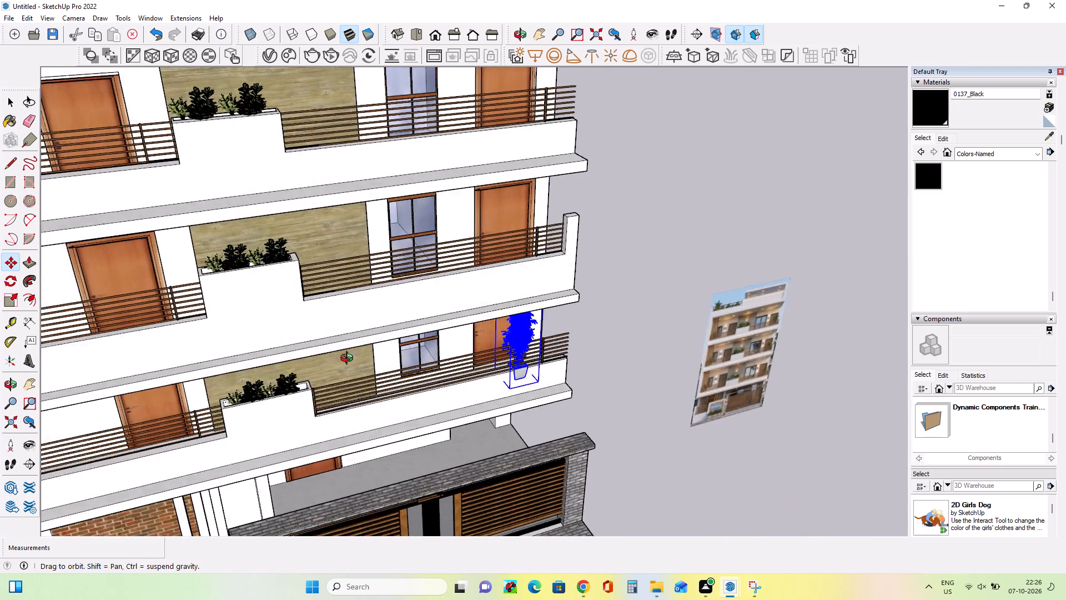
pyautogui.moveTo(349, 359); pyautogui.dragTo(48, 351, button='middle')
pyautogui.moveTo(536, 408); pyautogui.dragTo(399, 384, button='middle')
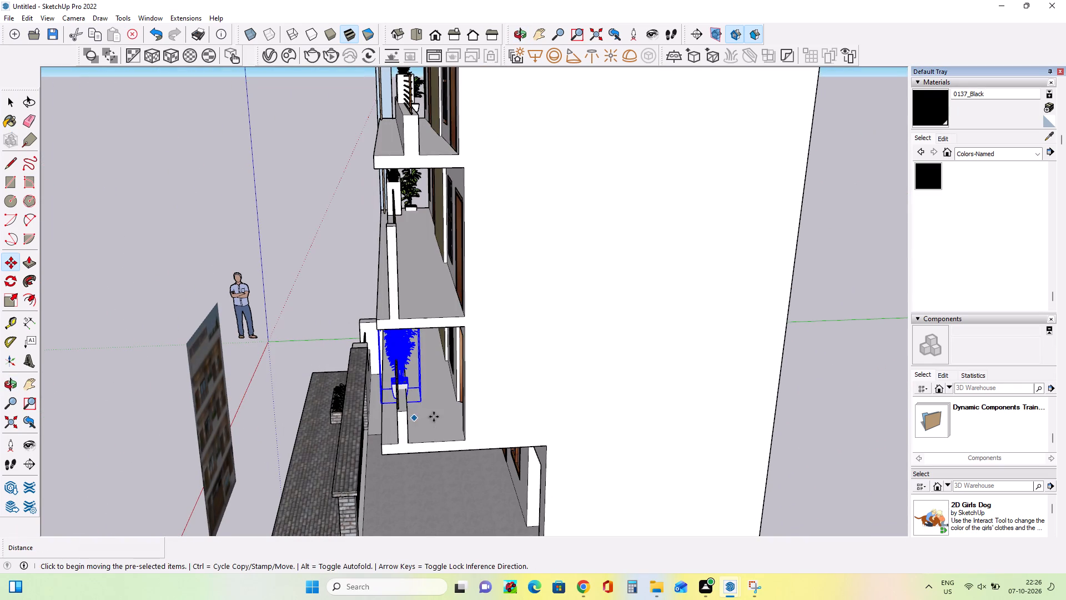
pyautogui.click(419, 404)
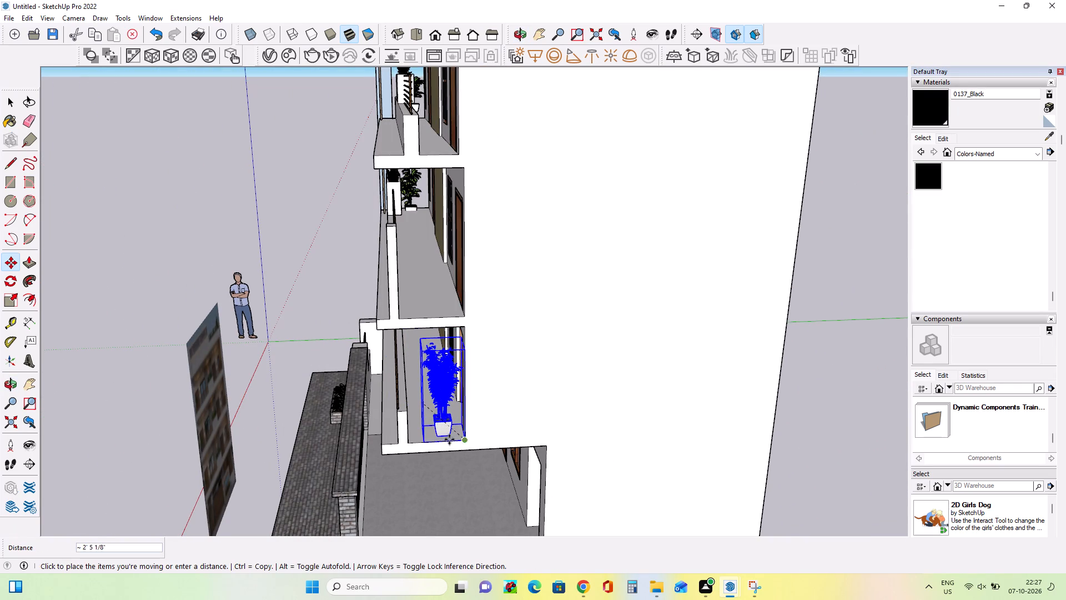
pyautogui.click(449, 436)
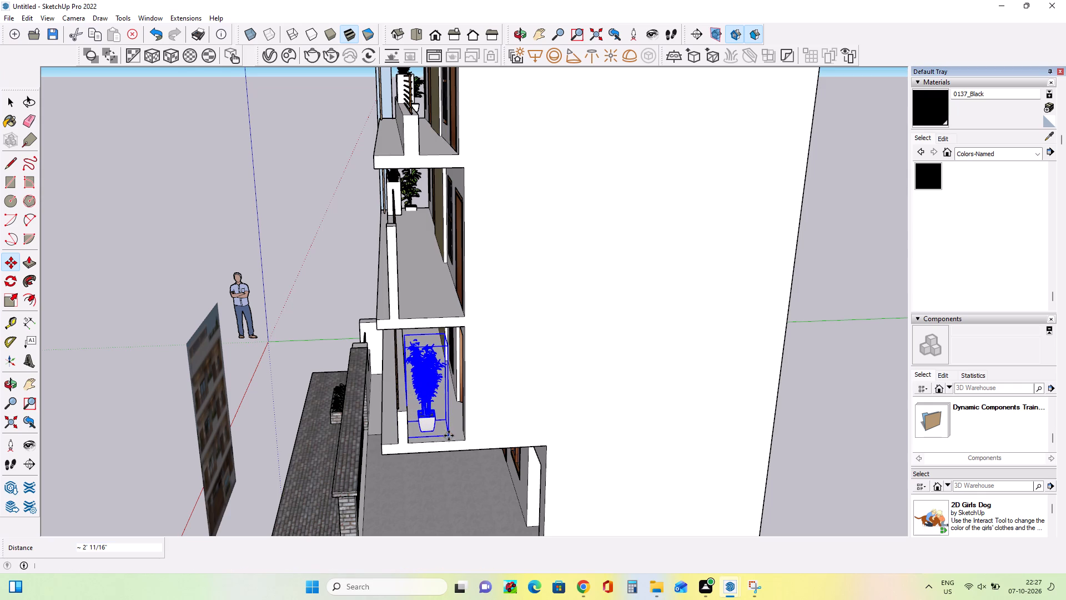
# Copy the potted plant from the lowest balcony up to the same end of the top balcony, about 11' 10" away.
pyautogui.scroll(-7, 480, 413)
pyautogui.click(459, 429)
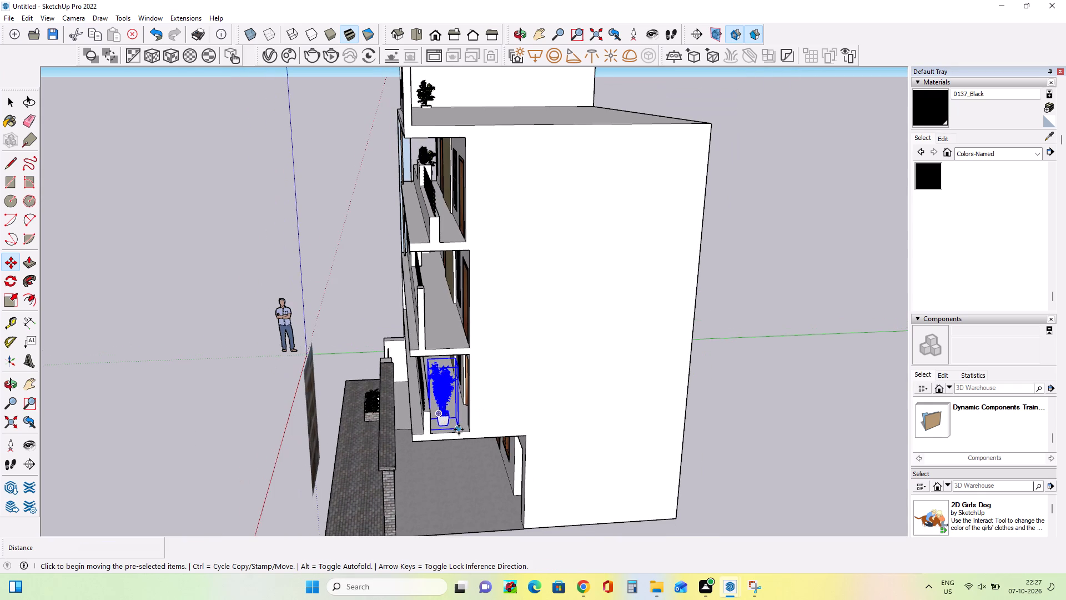
pyautogui.click(466, 238)
# Scale the top balcony's tall potted plant down in height to about 0.76.
pyautogui.moveTo(413, 319); pyautogui.dragTo(425, 320, button='middle')
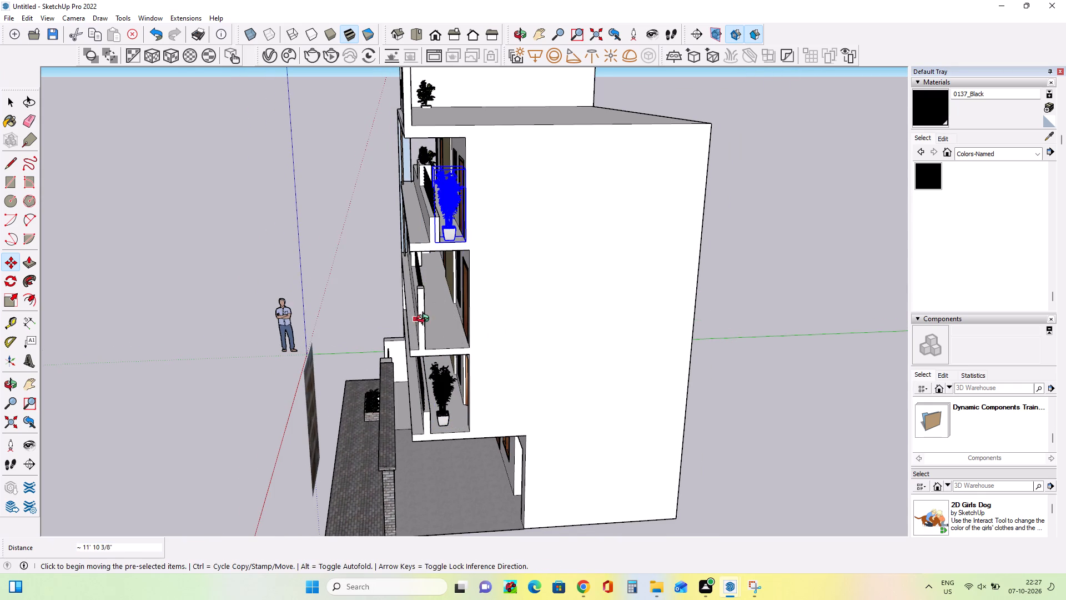
pyautogui.moveTo(425, 320); pyautogui.dragTo(636, 332, button='middle')
pyautogui.moveTo(636, 332); pyautogui.dragTo(529, 360, button='middle')
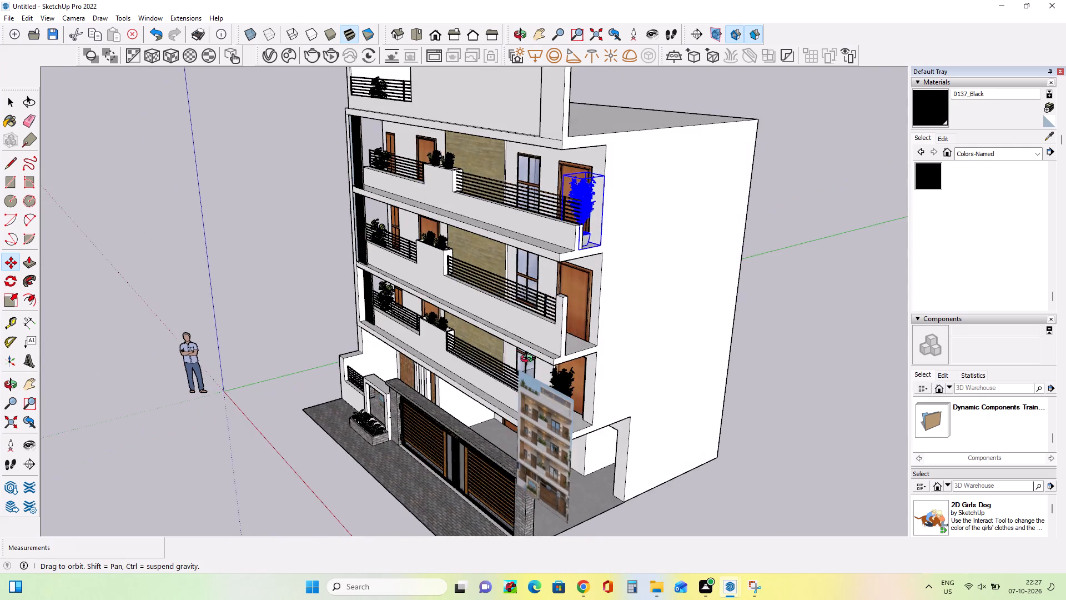
pyautogui.moveTo(529, 360); pyautogui.dragTo(524, 364, button='middle')
pyautogui.click(14, 297)
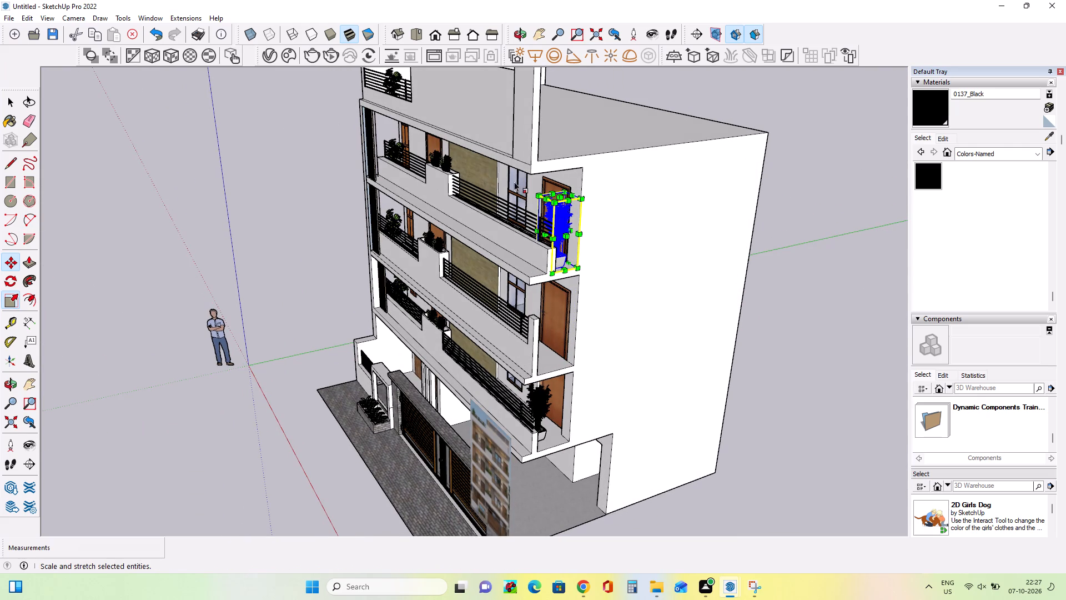
pyautogui.click(561, 196)
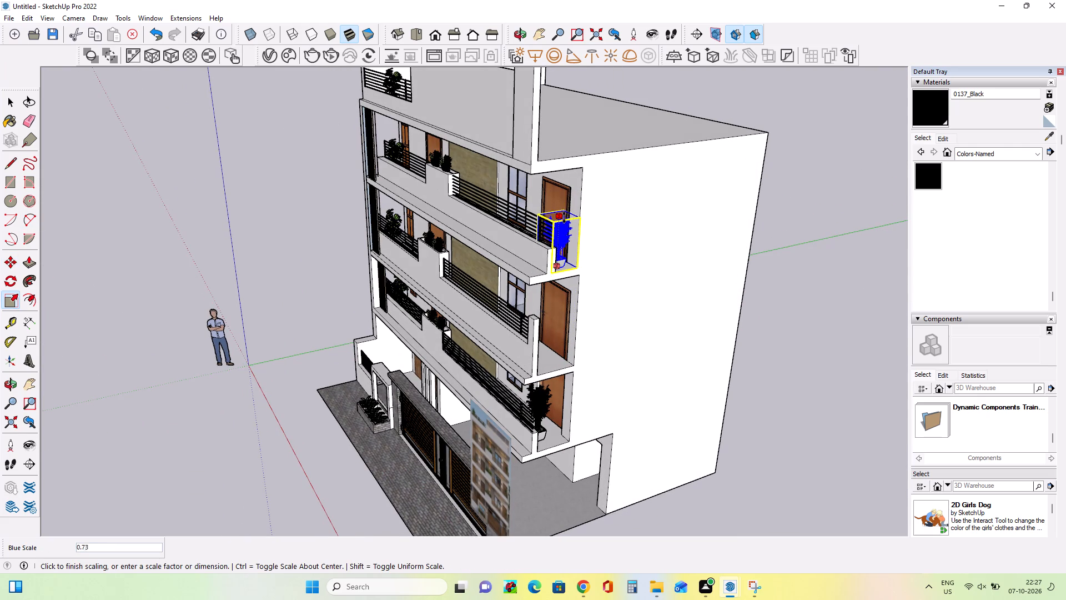
pyautogui.click(564, 214)
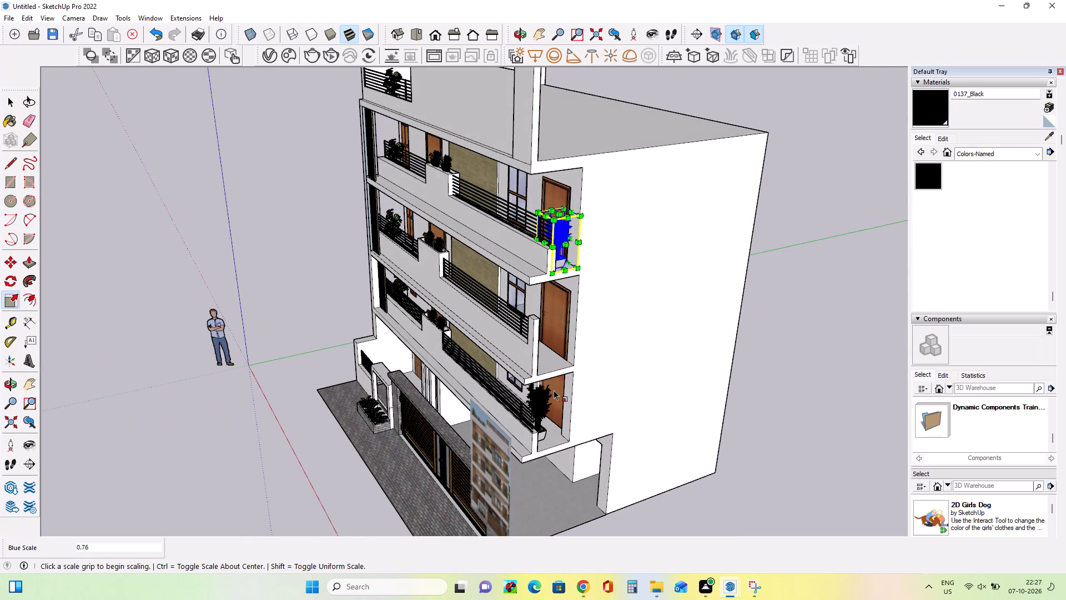
# Scale the lowest balcony's tall potted plant down in height to about 0.75.
pyautogui.moveTo(589, 398); pyautogui.dragTo(515, 383, button='middle')
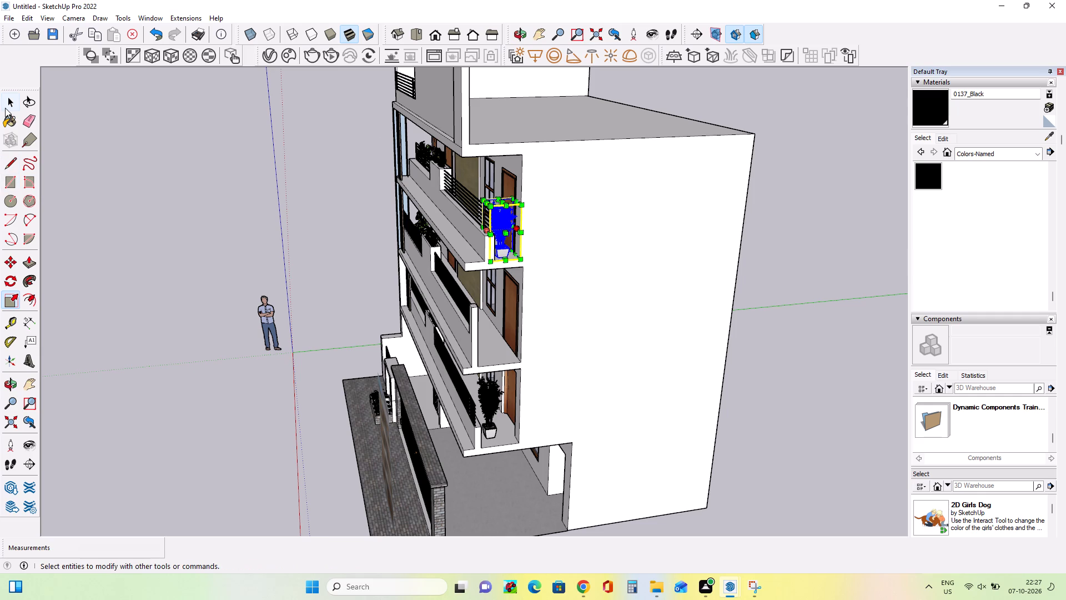
pyautogui.click(9, 104)
pyautogui.click(494, 411)
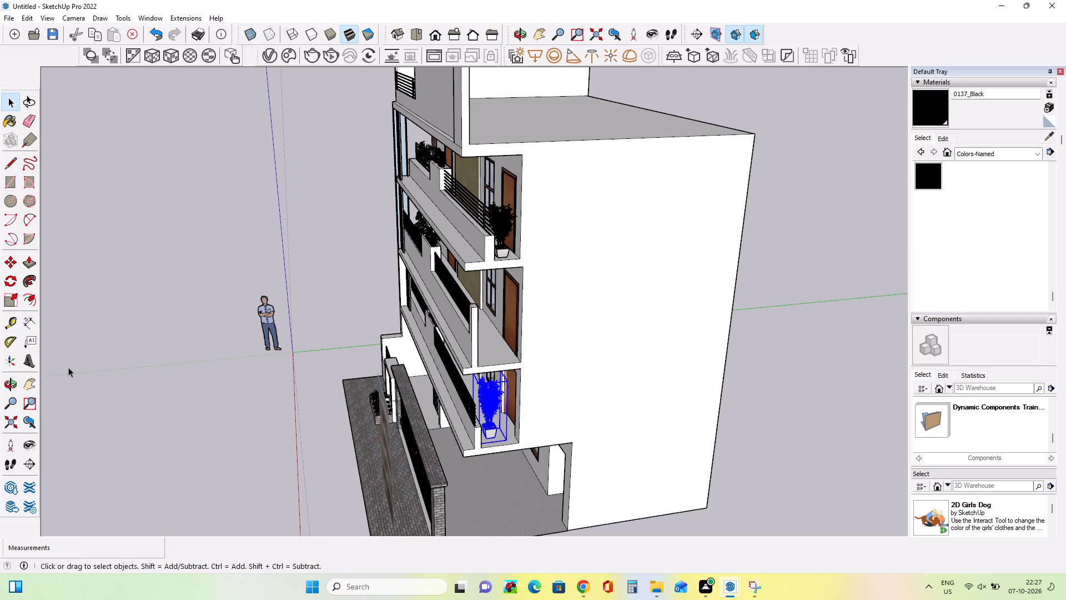
pyautogui.click(7, 297)
pyautogui.moveTo(562, 407); pyautogui.dragTo(532, 368, button='middle')
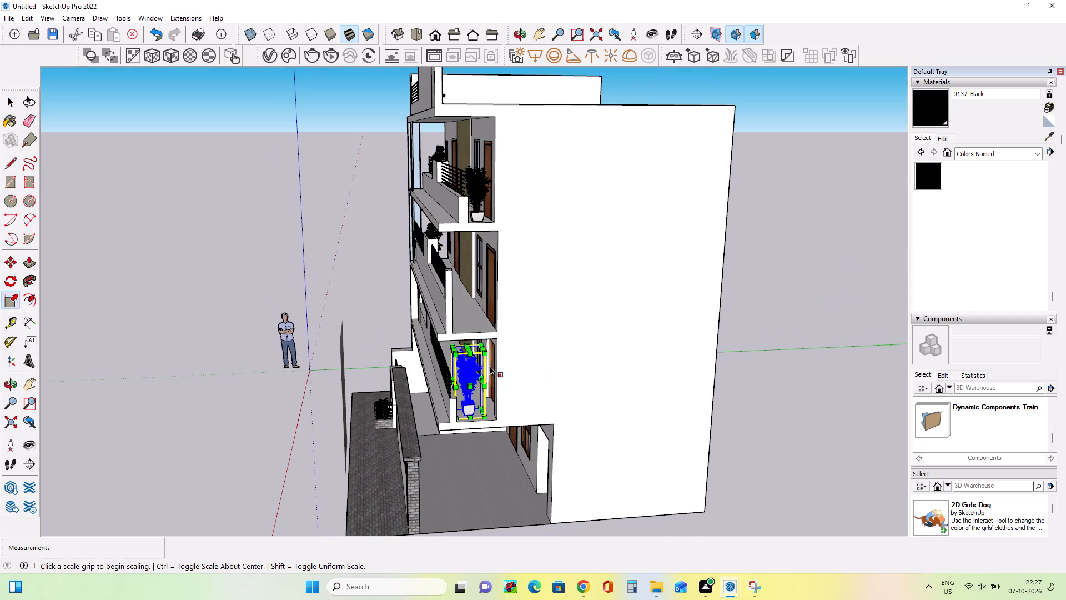
pyautogui.click(466, 346)
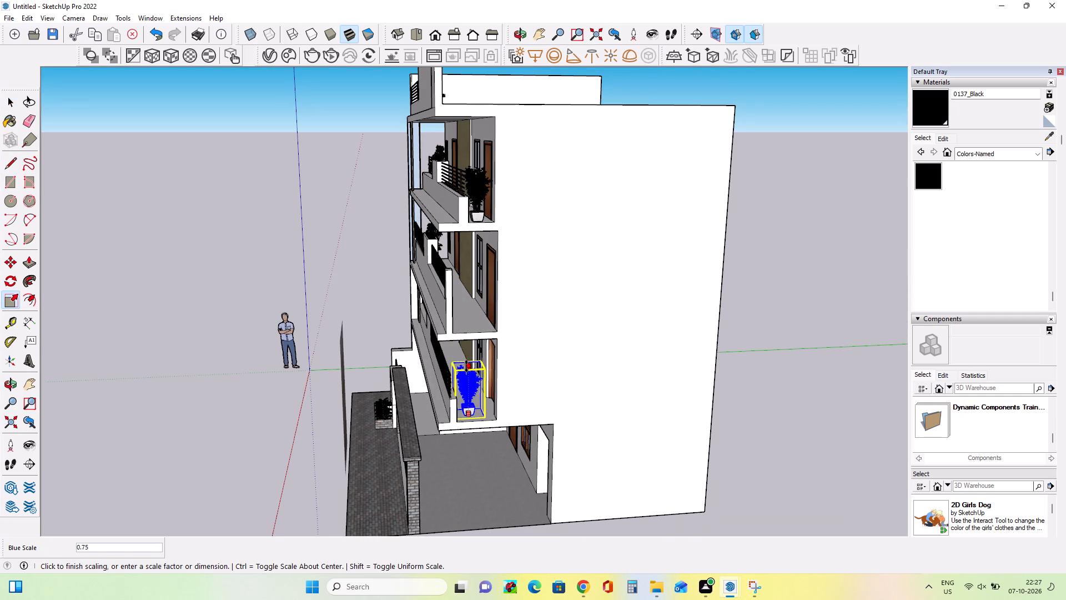
pyautogui.click(466, 366)
# Scale the lowest balcony's potted plant back up in height by about 1.15.
pyautogui.moveTo(430, 448); pyautogui.dragTo(723, 431, button='middle')
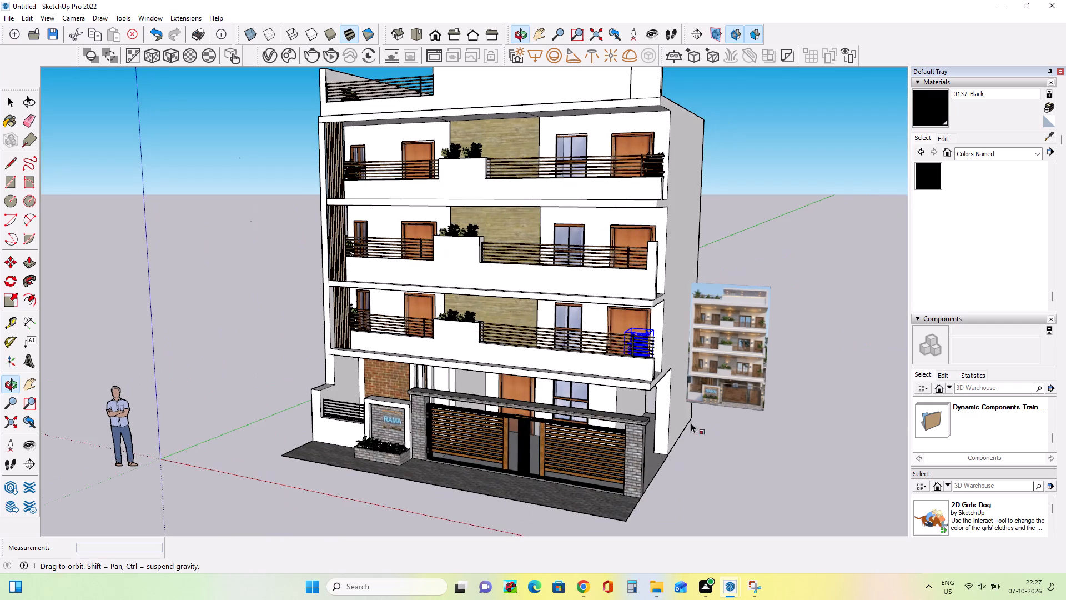
pyautogui.moveTo(552, 392); pyautogui.dragTo(684, 428, button='middle')
pyautogui.scroll(4, 638, 314)
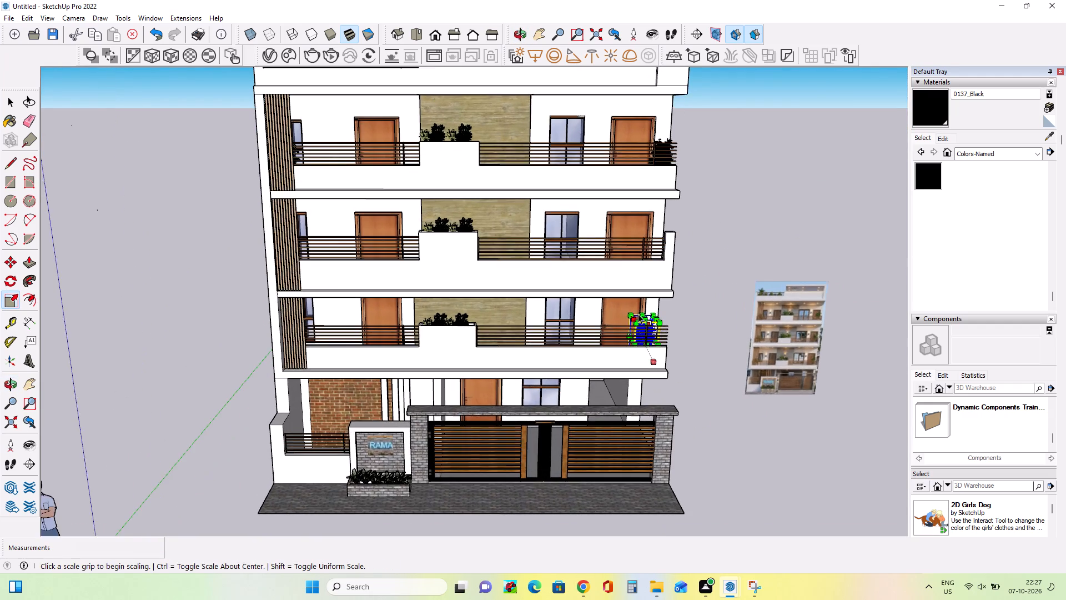
pyautogui.scroll(6, 638, 314)
pyautogui.click(648, 319)
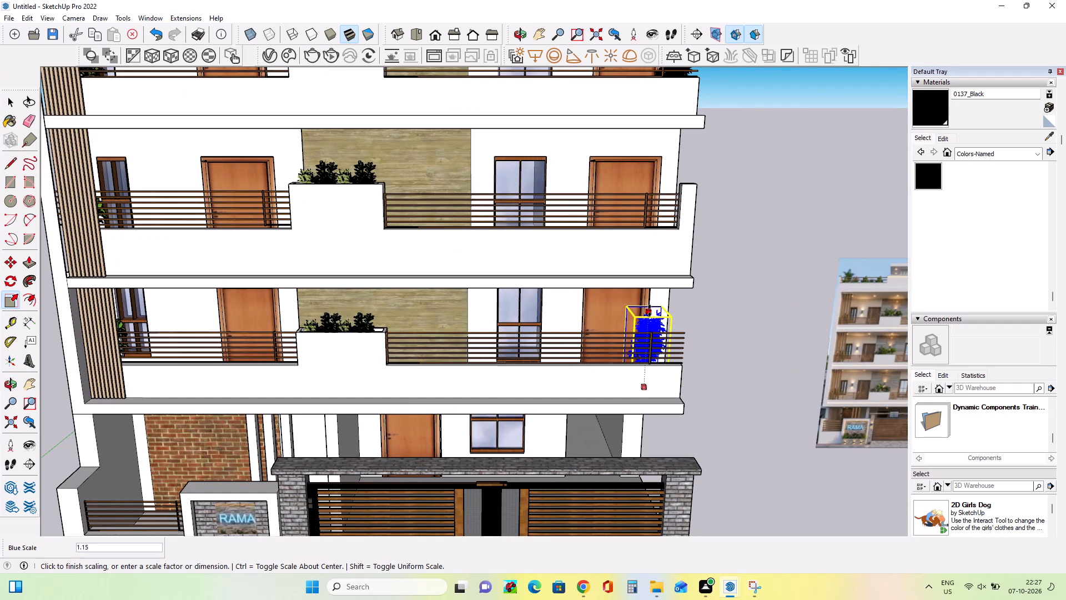
pyautogui.click(650, 311)
# Copy the lowest balcony's potted plant up to the roof terrace, about 20' 10" away, beside the solid front parapet.
pyautogui.scroll(-6, 674, 306)
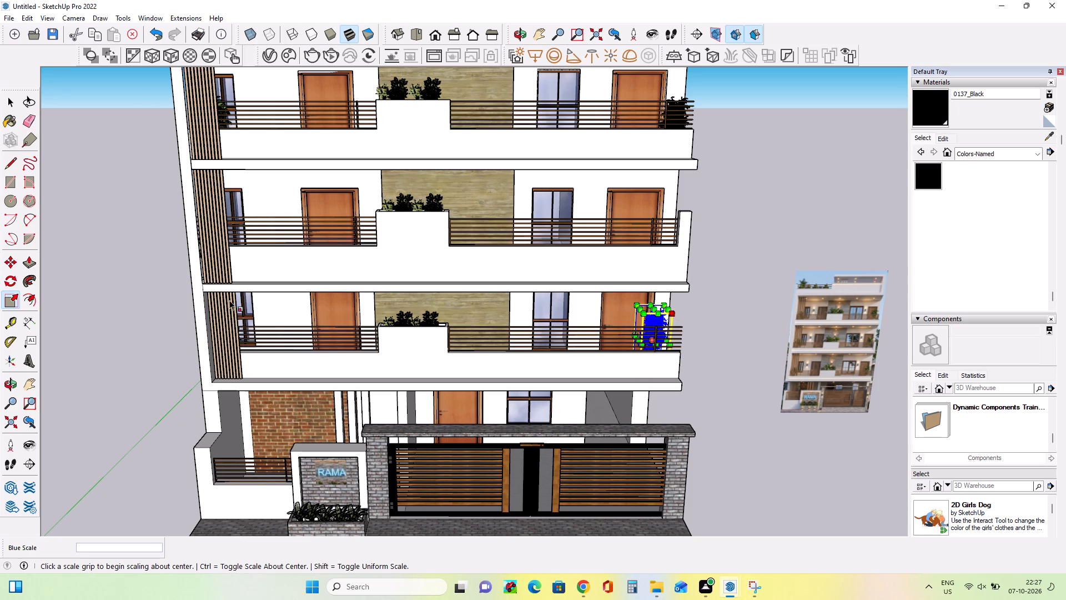
pyautogui.click(11, 280)
pyautogui.click(6, 260)
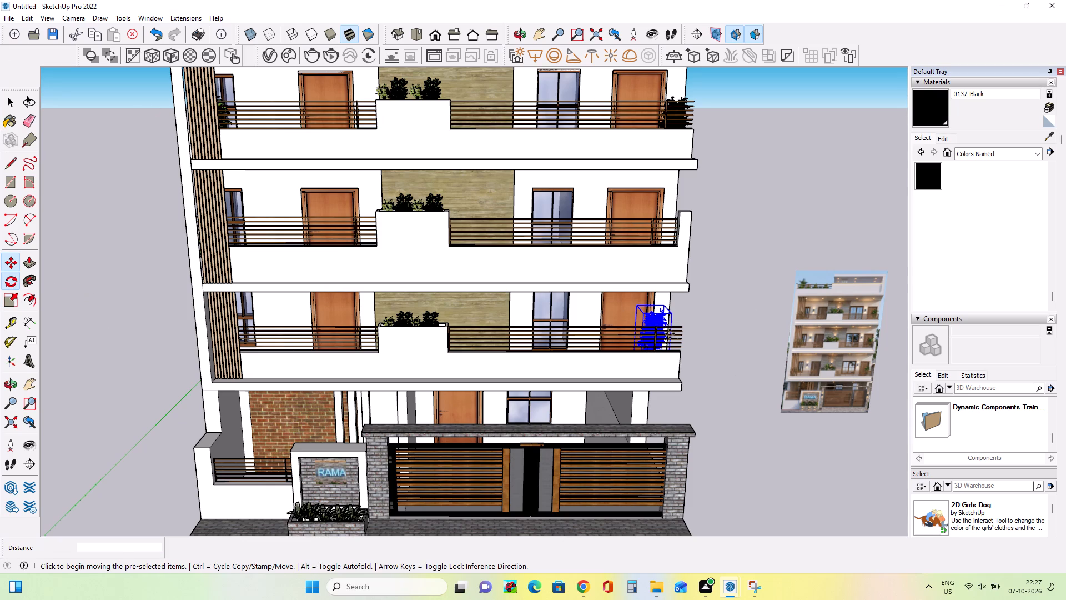
pyautogui.click(673, 316)
pyautogui.scroll(-4, 561, 271)
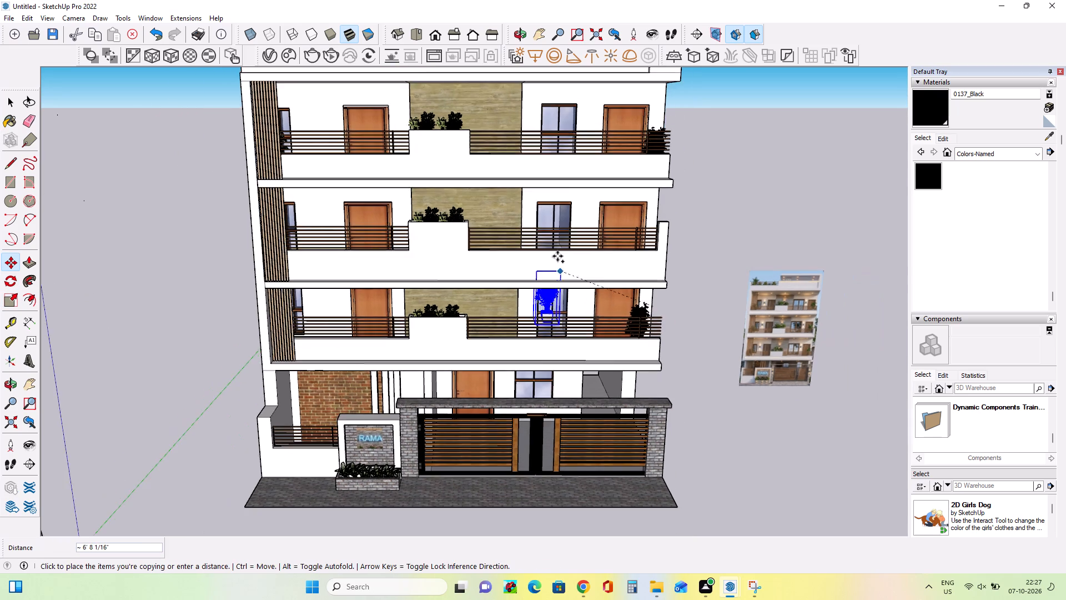
pyautogui.scroll(-7, 557, 256)
pyautogui.moveTo(373, 106); pyautogui.dragTo(442, 297, button='middle')
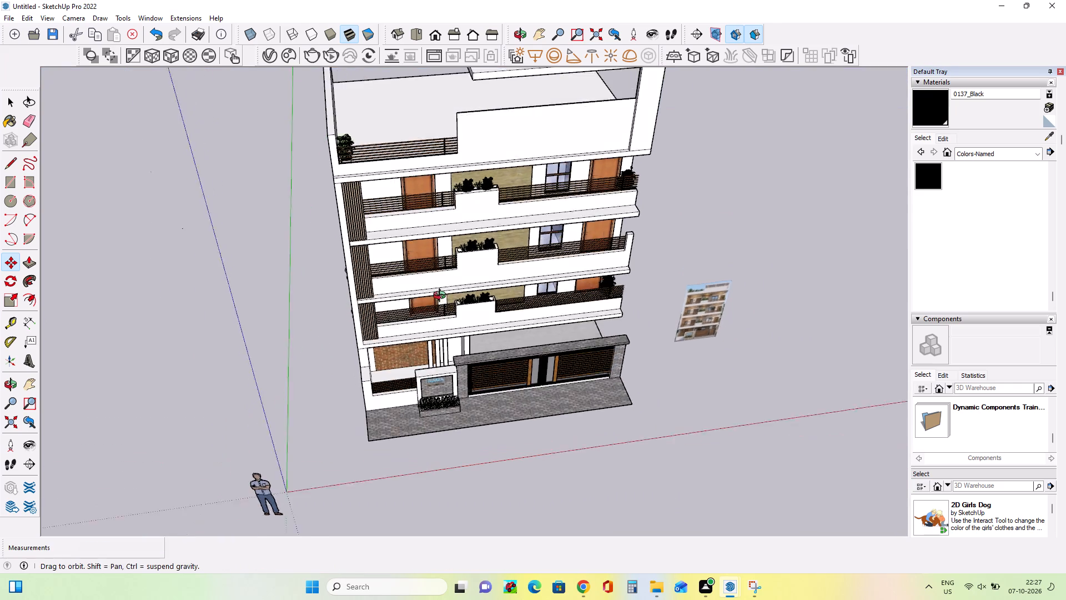
pyautogui.moveTo(442, 297); pyautogui.dragTo(442, 298, button='middle')
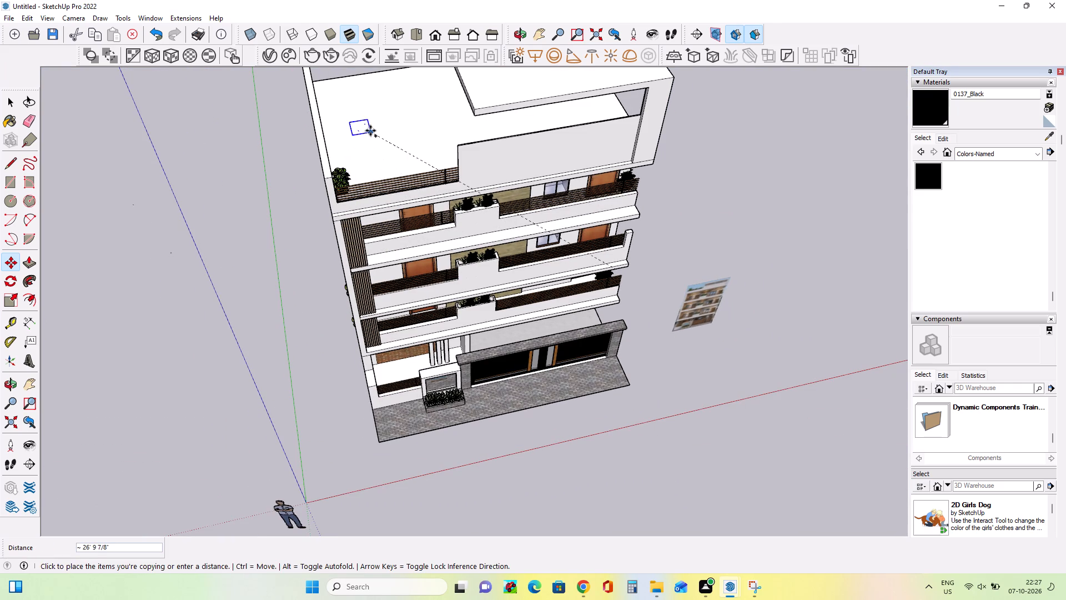
pyautogui.moveTo(381, 170); pyautogui.dragTo(732, 132, button='middle')
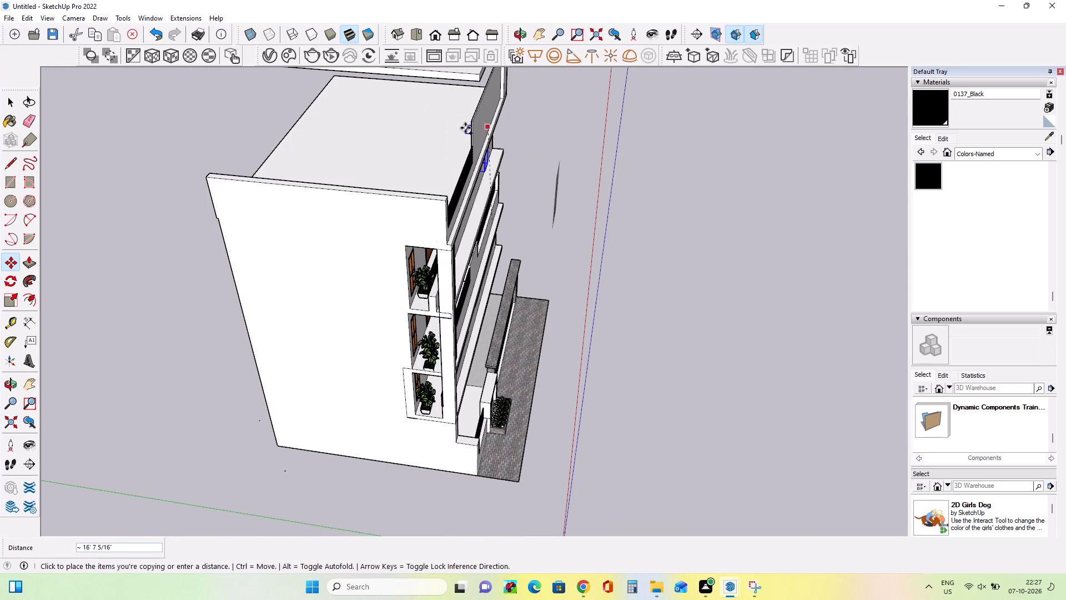
pyautogui.click(485, 84)
# Move the copied terrace plant about 11' along the front edge to behind the open railing.
pyautogui.moveTo(445, 164); pyautogui.dragTo(521, 218, button='middle')
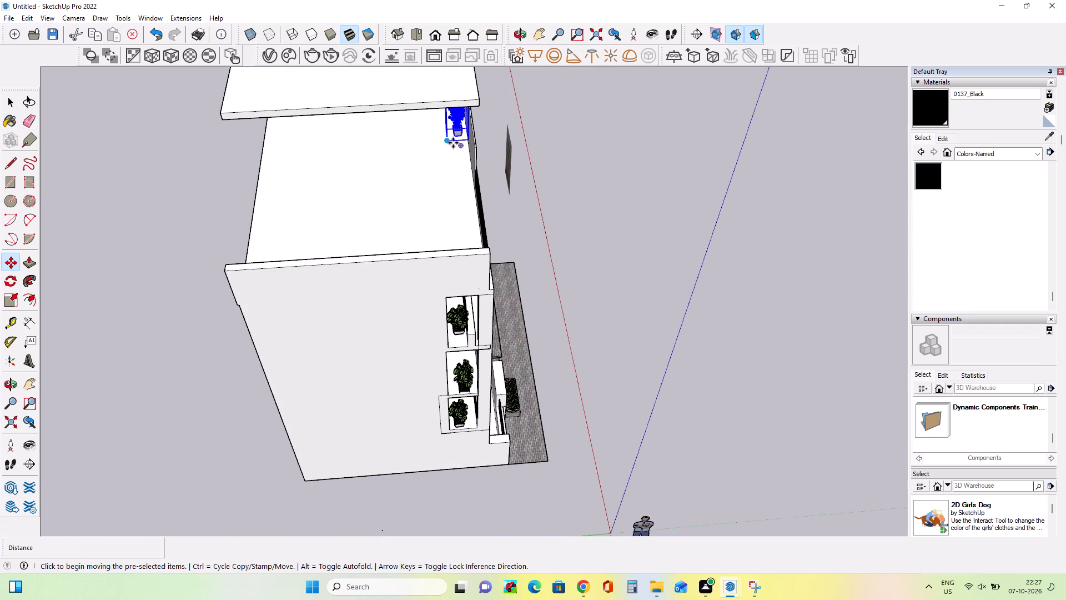
pyautogui.click(453, 142)
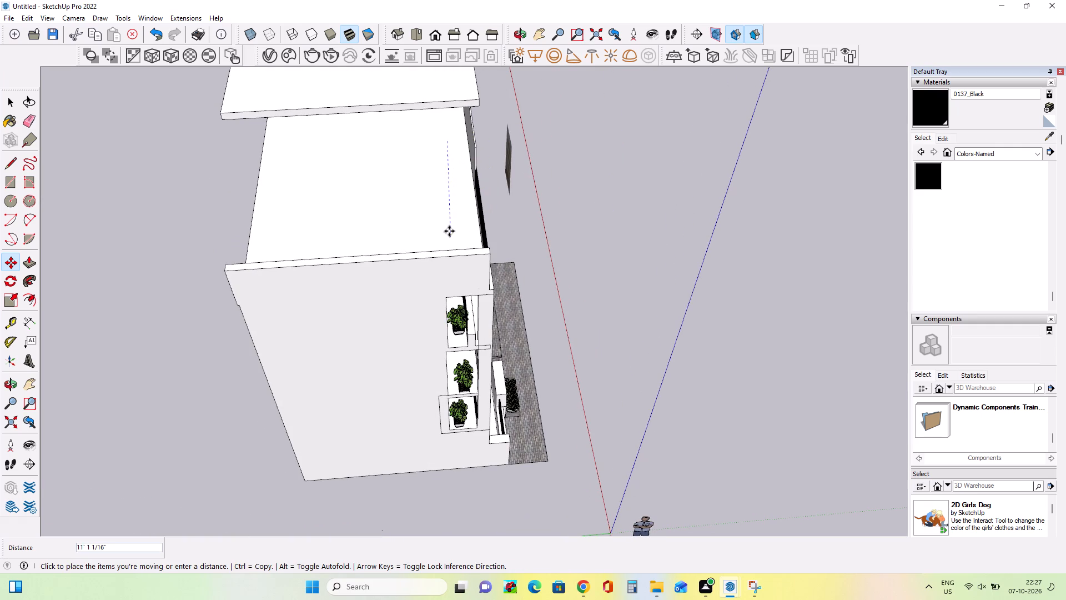
pyautogui.click(454, 227)
# Copy the terrace plant twice along the railing, about 3' 3" toward the corner plant and 6' 3" toward the solid parapet.
pyautogui.moveTo(516, 217); pyautogui.dragTo(261, 233, button='middle')
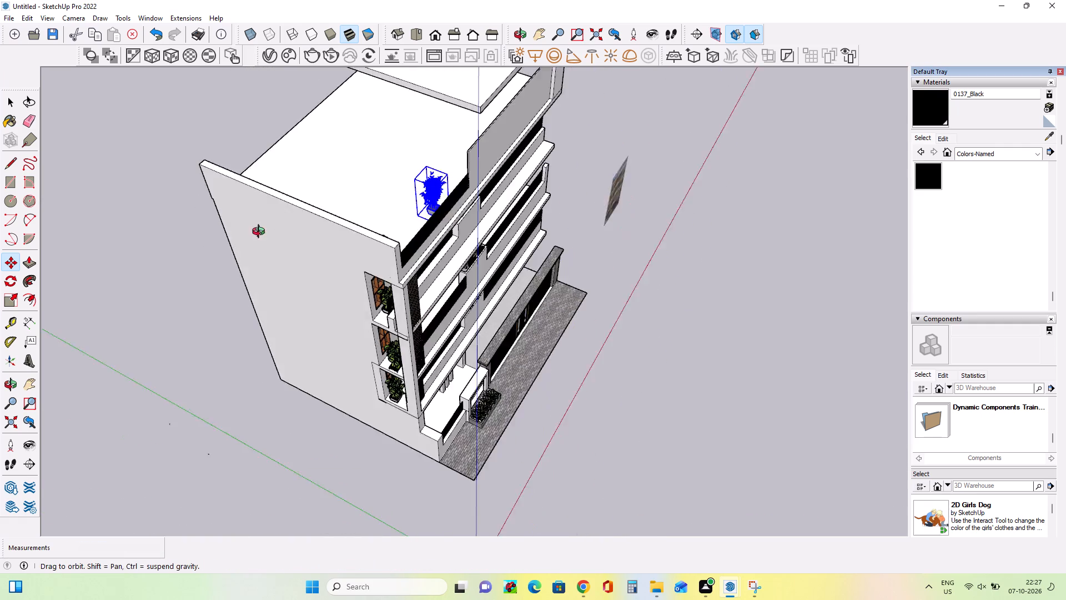
pyautogui.moveTo(261, 233); pyautogui.dragTo(183, 229, button='middle')
pyautogui.moveTo(380, 199); pyautogui.dragTo(281, 169, button='middle')
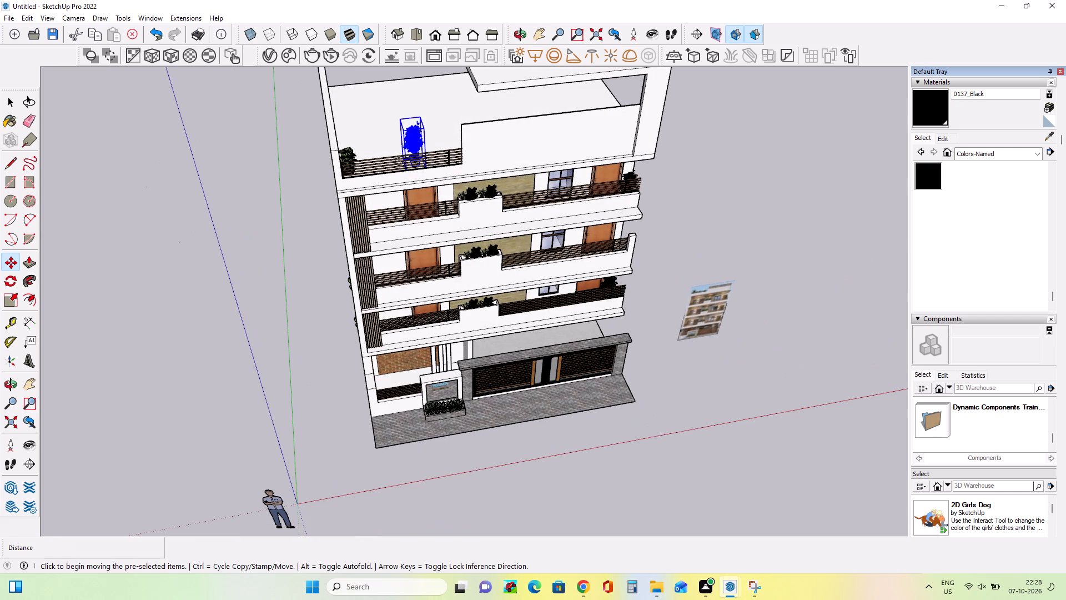
pyautogui.click(410, 171)
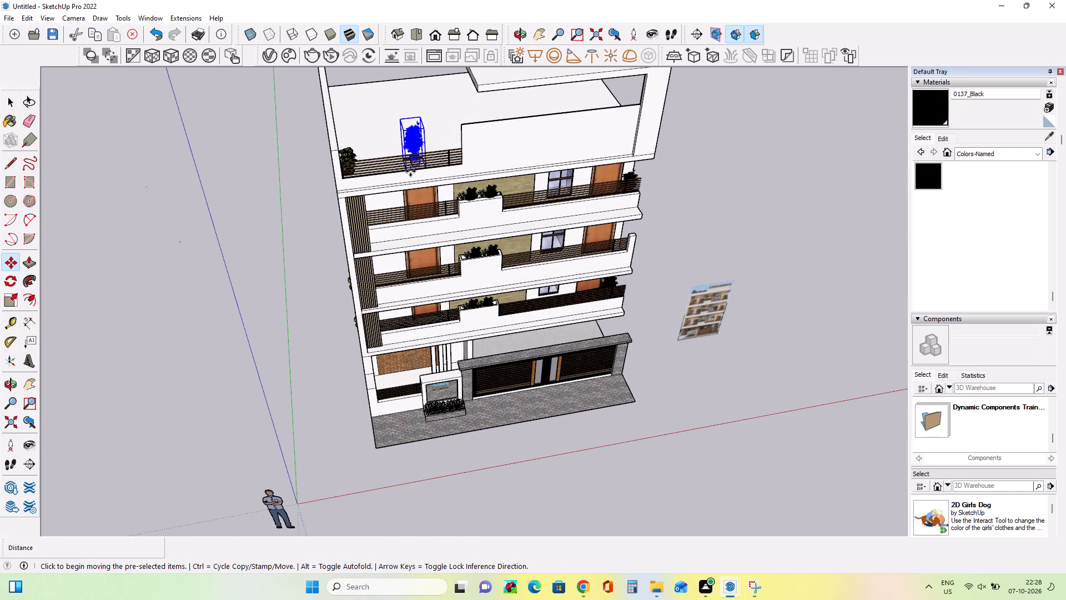
pyautogui.click(364, 178)
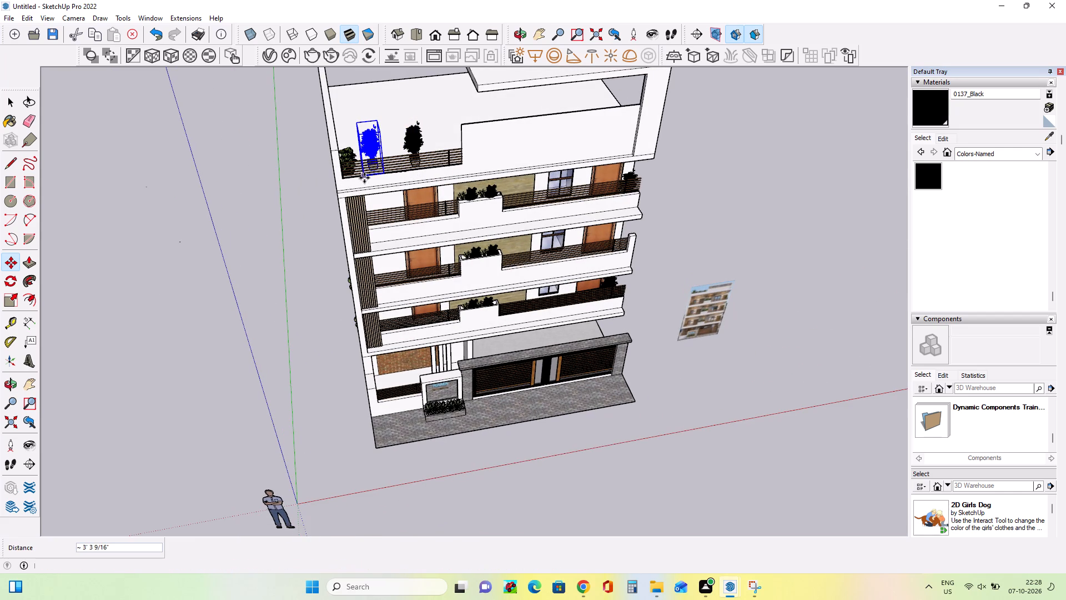
pyautogui.click(422, 166)
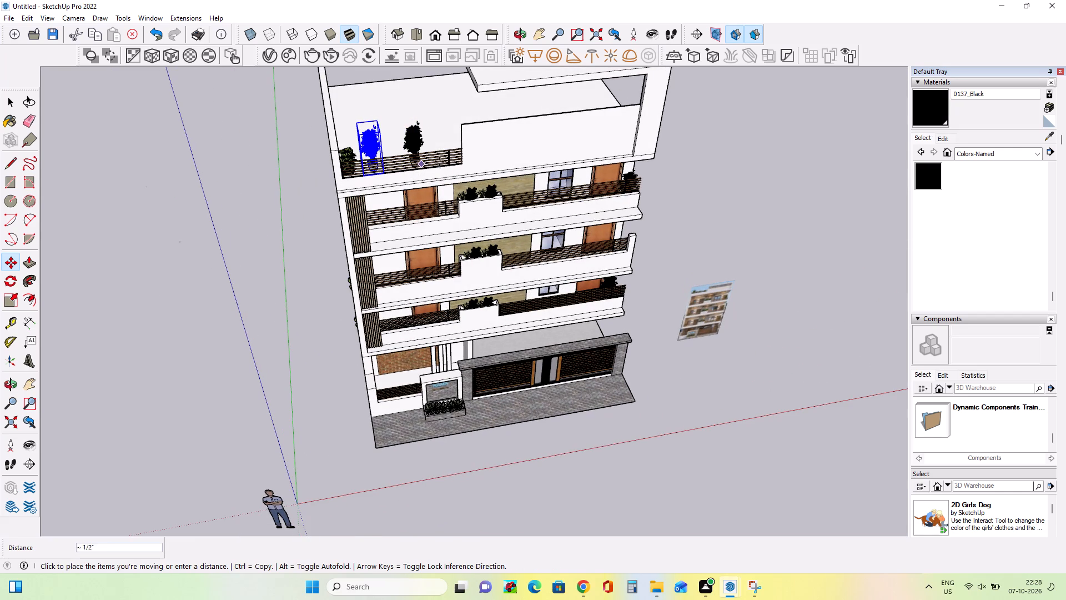
pyautogui.click(500, 152)
pyautogui.moveTo(456, 228); pyautogui.dragTo(447, 109, button='middle')
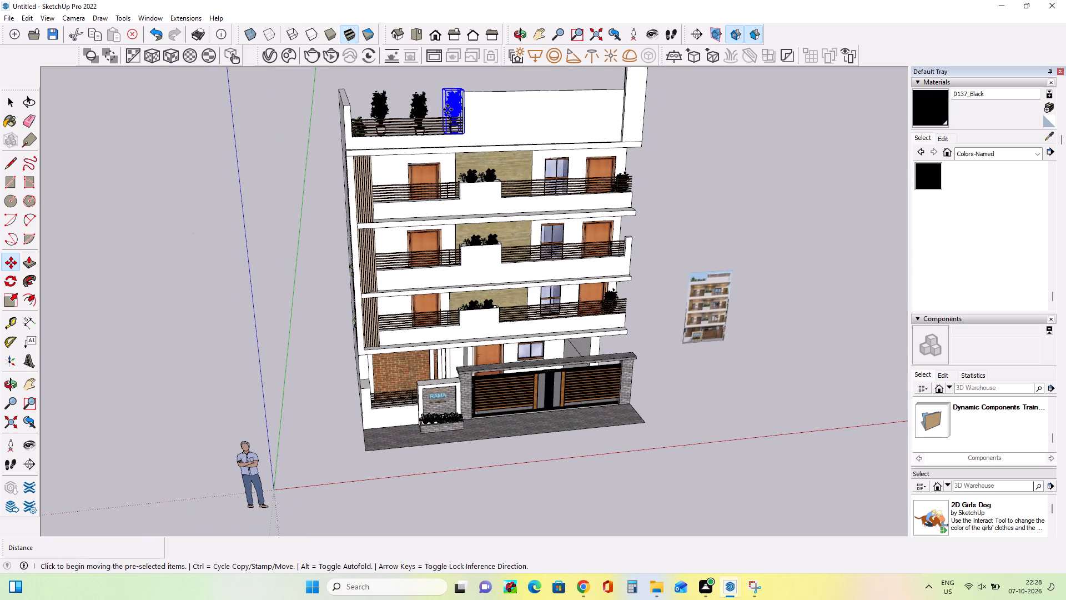
# Import a broad-leaved potted plant component and place it at the middle balcony's end, beside the raised end parapet.
pyautogui.scroll(2, 452, 149)
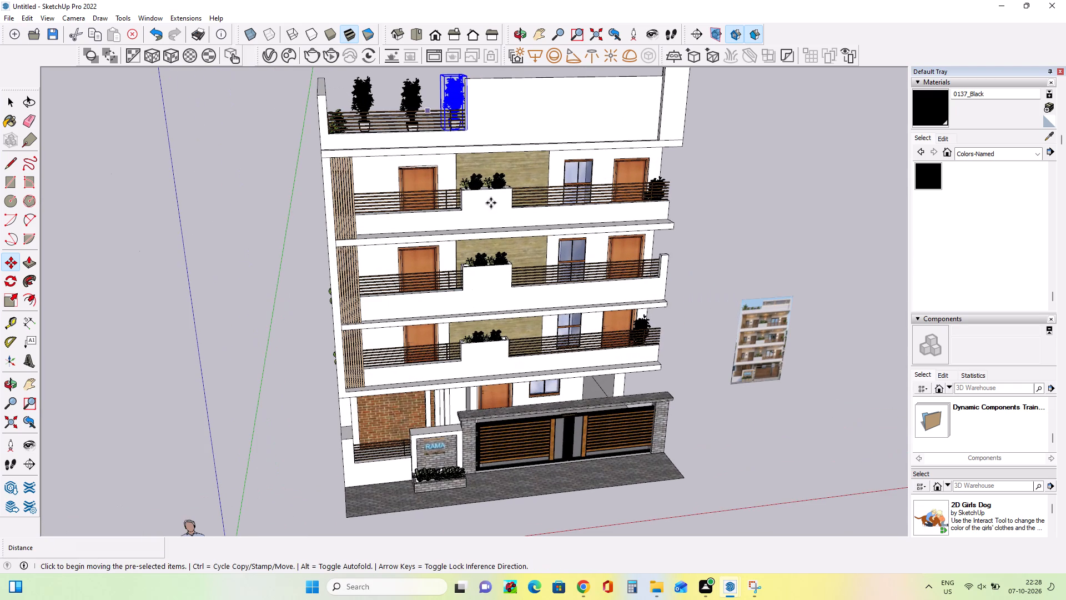
pyautogui.click(11, 97)
pyautogui.click(148, 152)
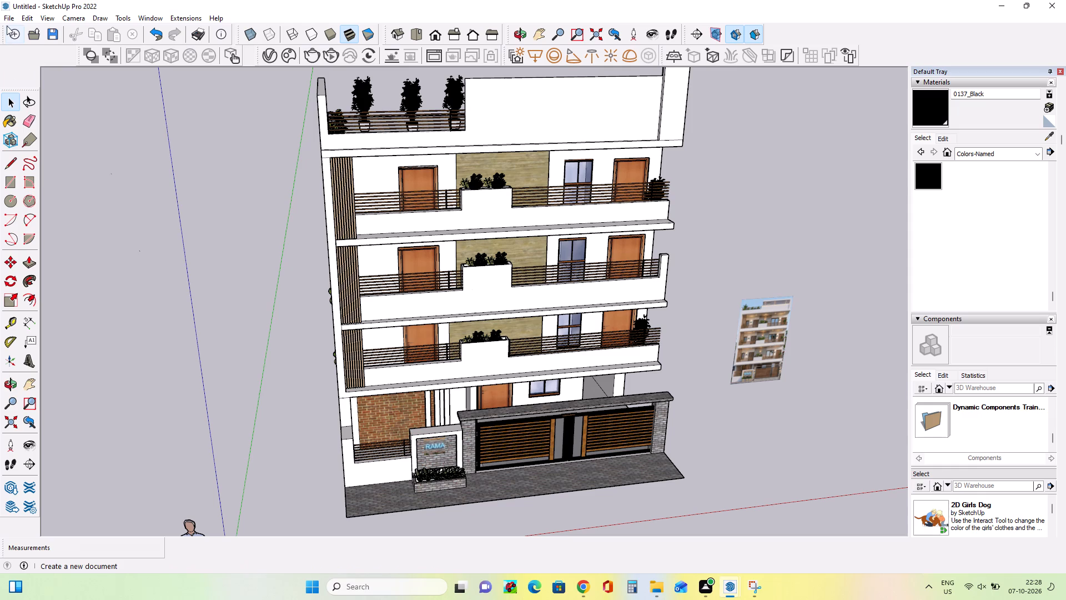
pyautogui.click(10, 16)
pyautogui.click(54, 209)
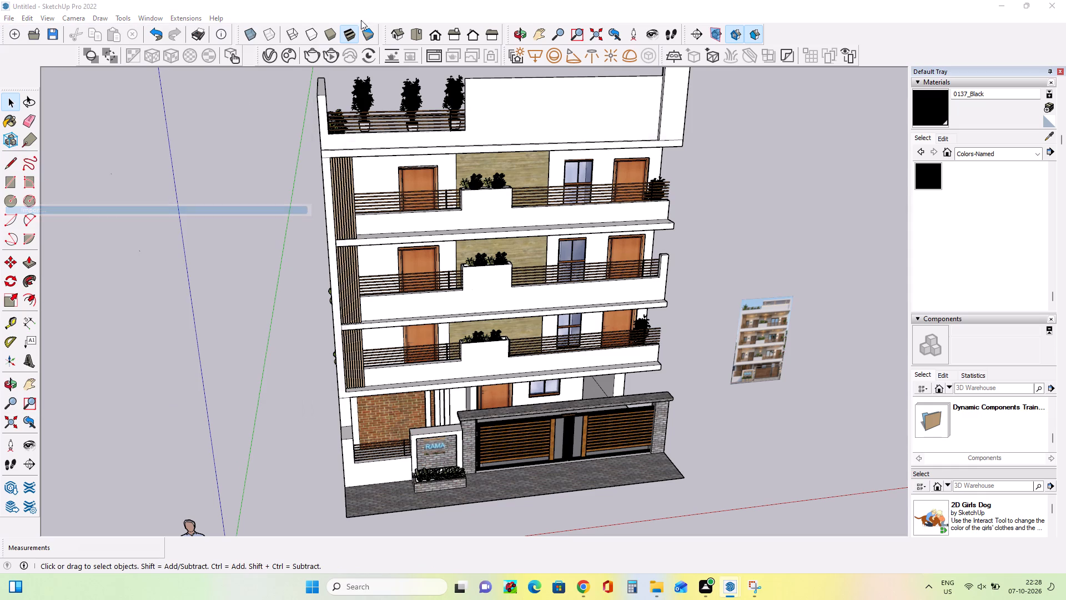
pyautogui.click(500, 268)
pyautogui.click(775, 422)
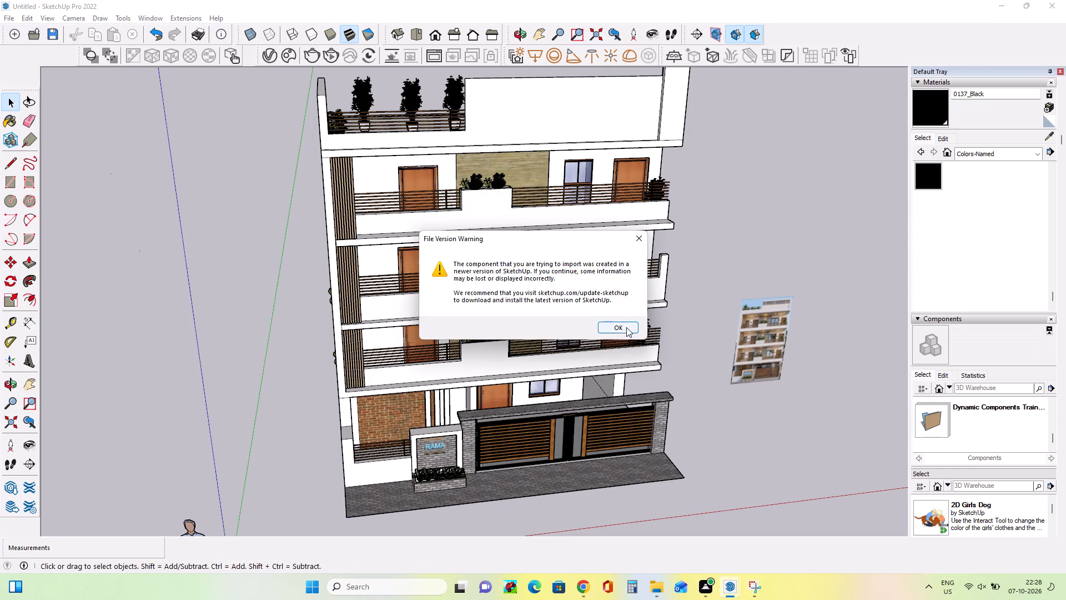
pyautogui.click(626, 327)
pyautogui.moveTo(650, 272); pyautogui.dragTo(420, 304, button='middle')
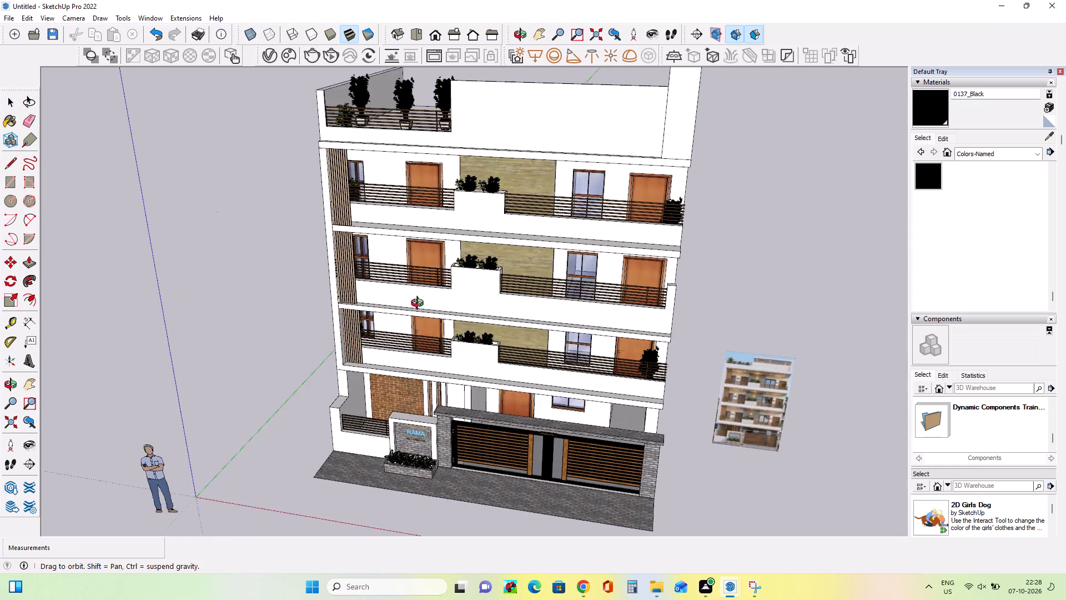
pyautogui.moveTo(420, 304); pyautogui.dragTo(399, 313, button='middle')
pyautogui.scroll(1, 399, 313)
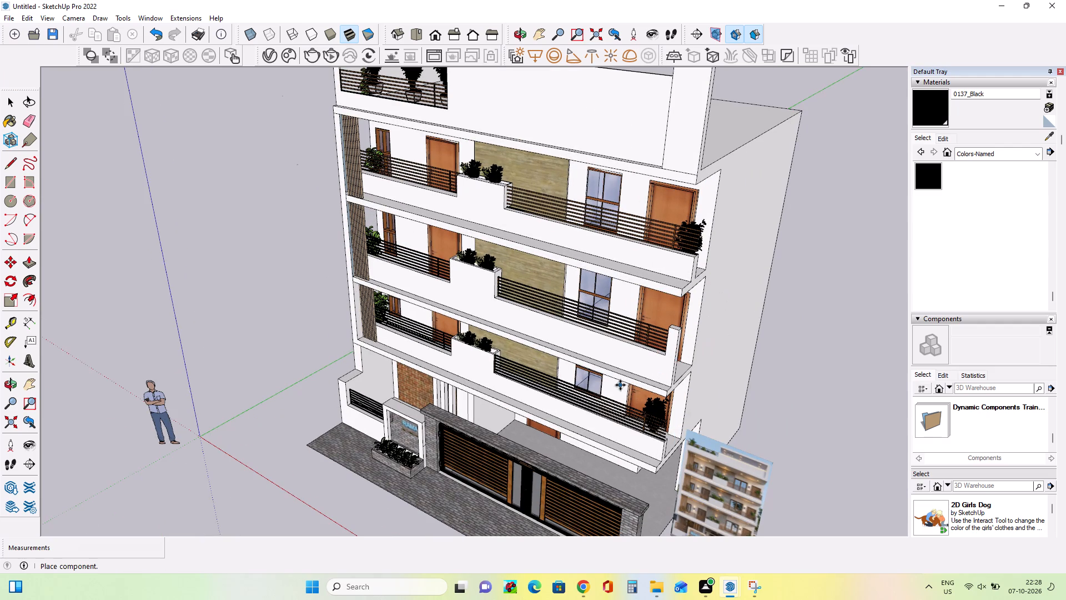
pyautogui.click(640, 382)
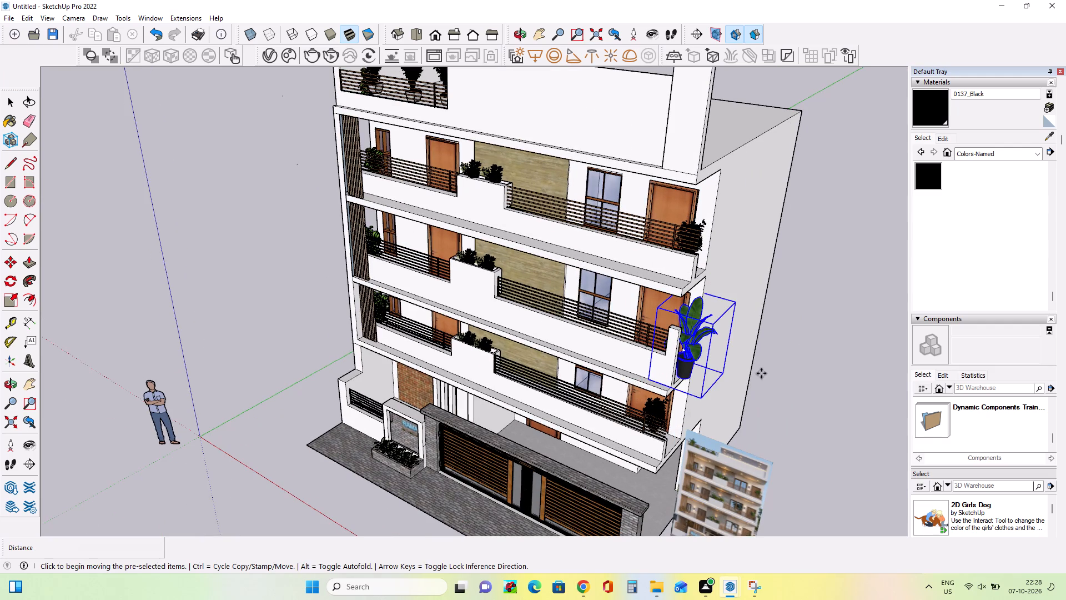
# Move the broad-leaved plant about 11" so its pot stands inside the middle balcony, behind the raised parapet.
pyautogui.moveTo(761, 373); pyautogui.dragTo(601, 343, button='middle')
pyautogui.scroll(4, 603, 407)
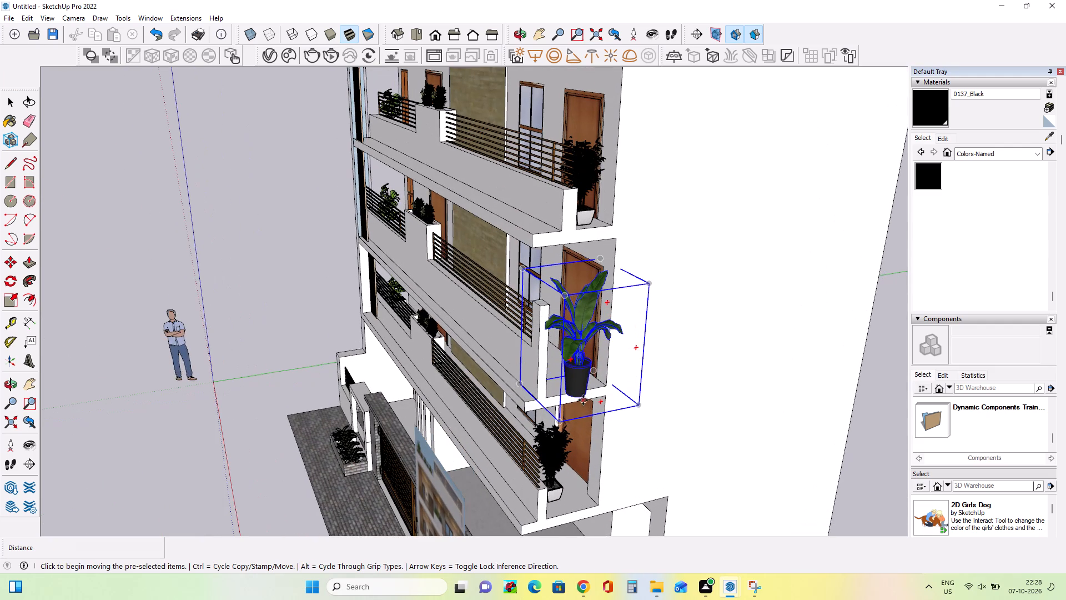
pyautogui.click(583, 398)
pyautogui.click(569, 388)
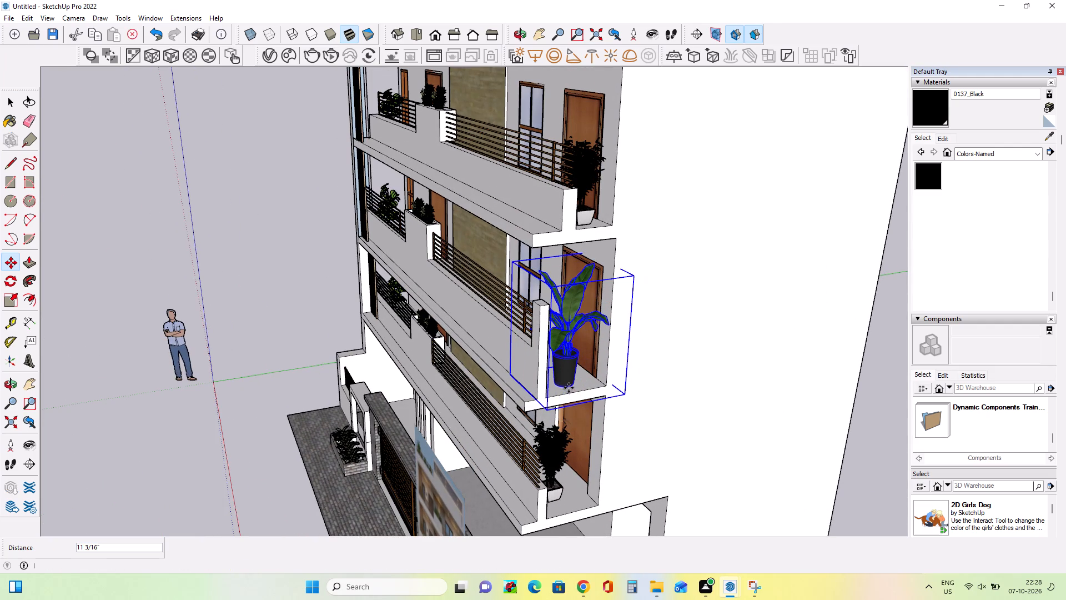
# Scale the broad-leaved plant's height down by about 0.65, and fine-tune it slightly taller.
pyautogui.click(3, 301)
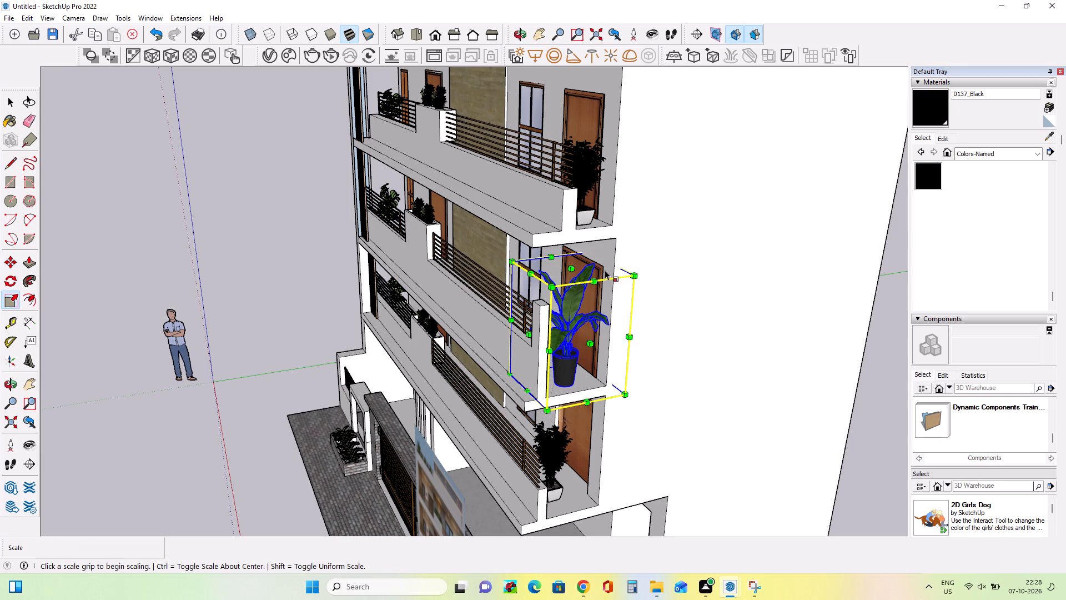
pyautogui.click(568, 268)
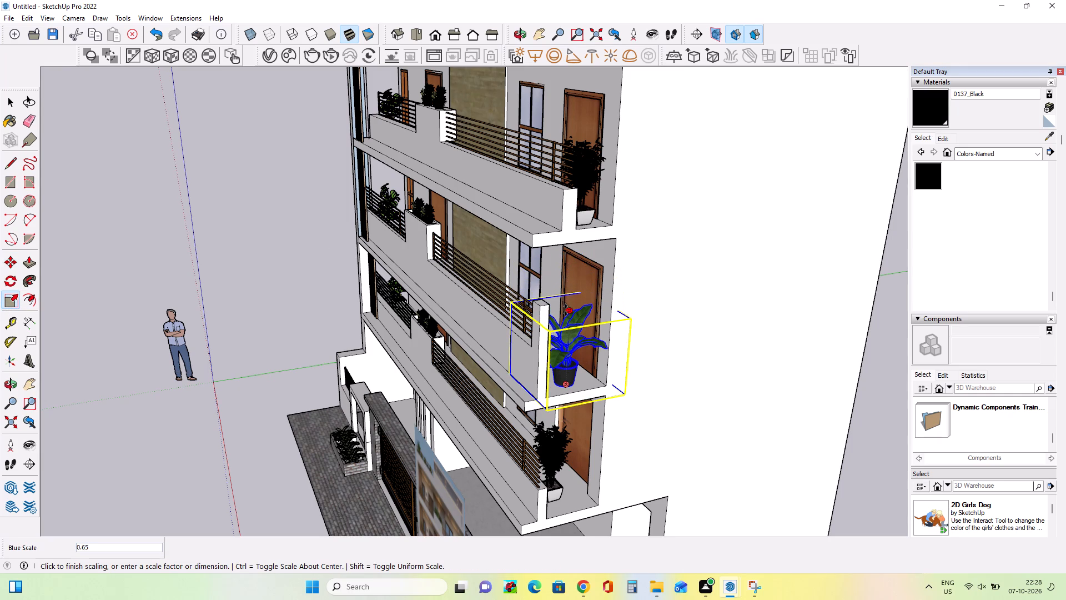
pyautogui.click(566, 310)
pyautogui.moveTo(540, 381); pyautogui.dragTo(778, 354, button='middle')
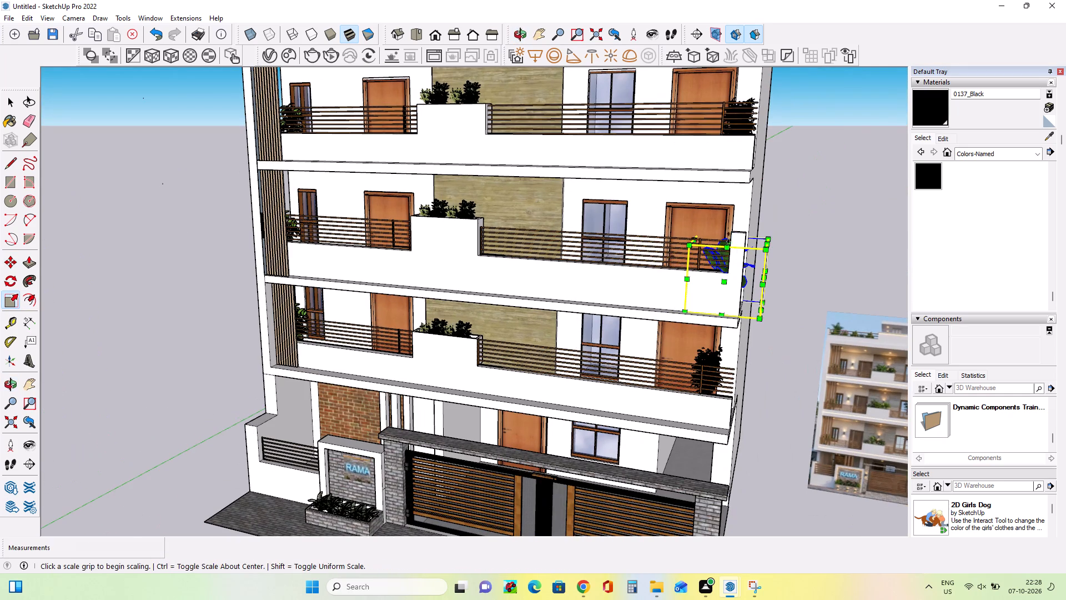
pyautogui.scroll(5, 739, 244)
pyautogui.click(724, 240)
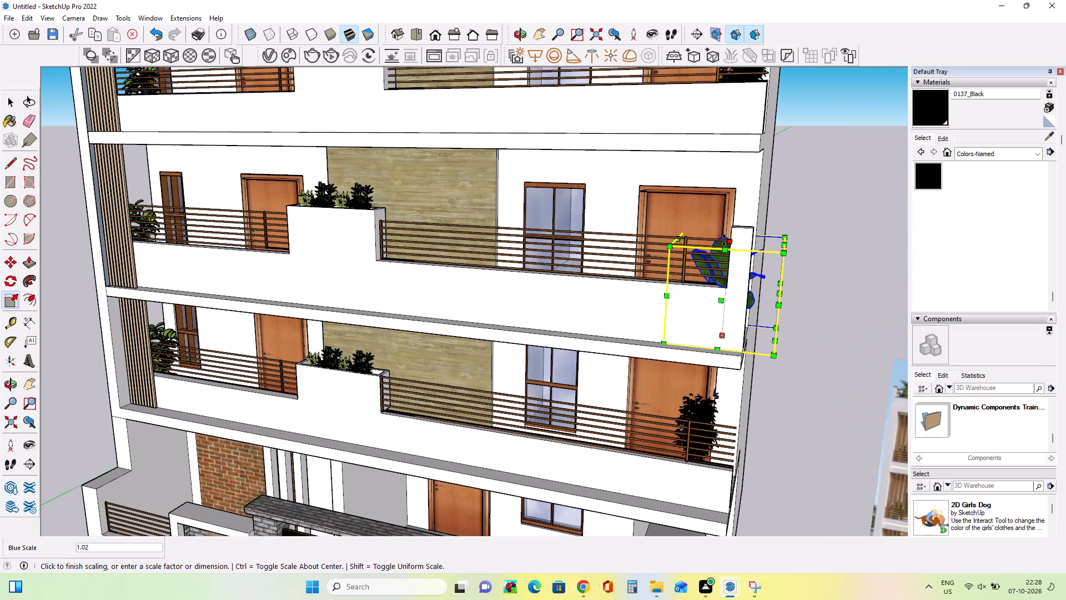
pyautogui.click(725, 235)
pyautogui.moveTo(685, 293); pyautogui.dragTo(753, 346, button='middle')
# Copy the broad-leaved plant up to the roof terrace, about 23' 10" away, between the first two tall plants behind the railing.
pyautogui.click(7, 269)
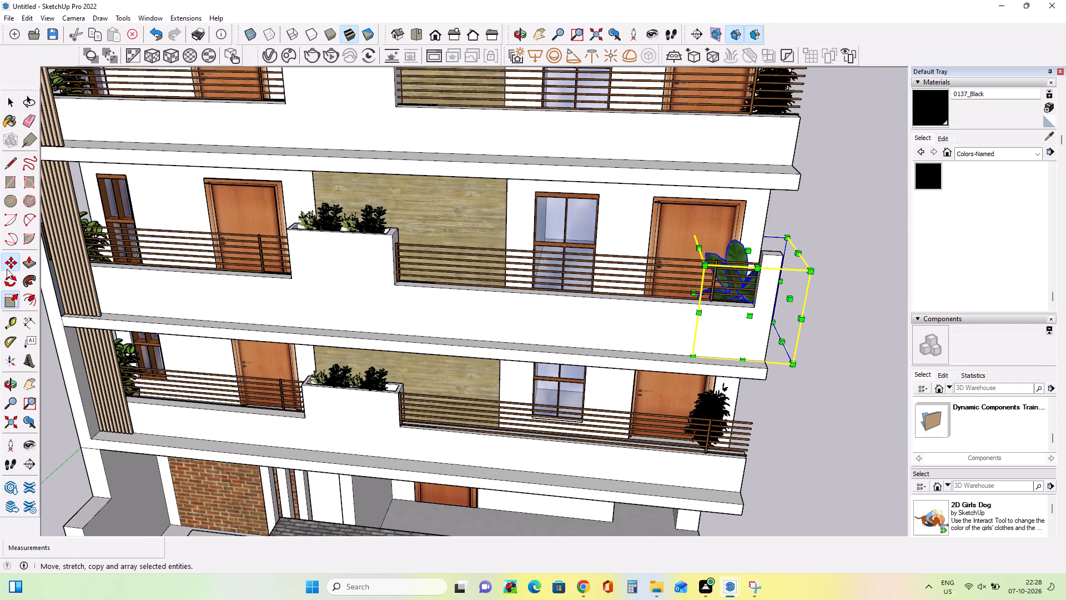
pyautogui.click(705, 260)
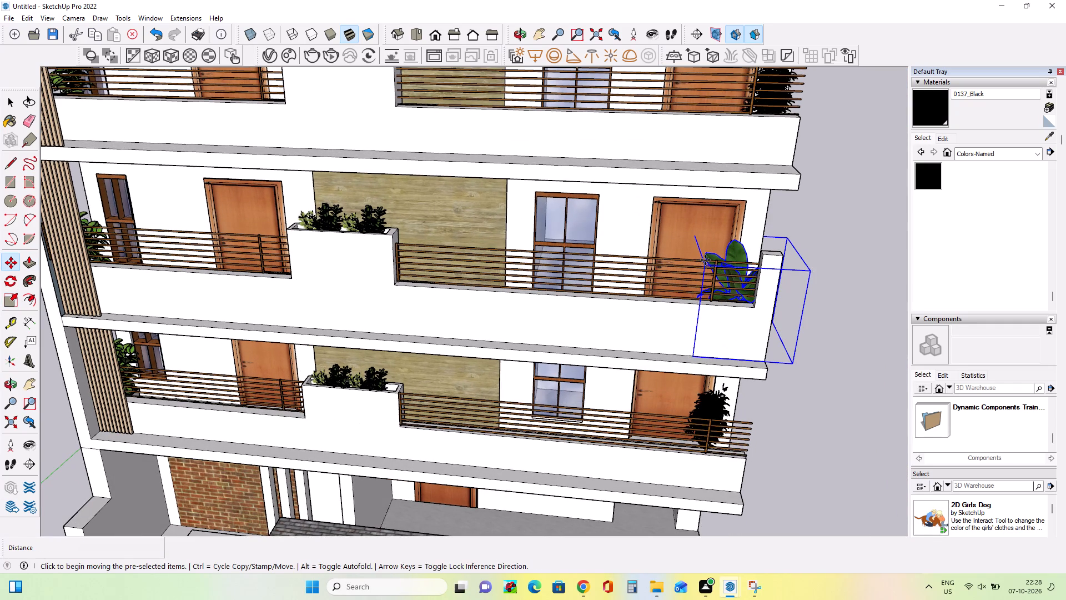
pyautogui.scroll(-11, 609, 220)
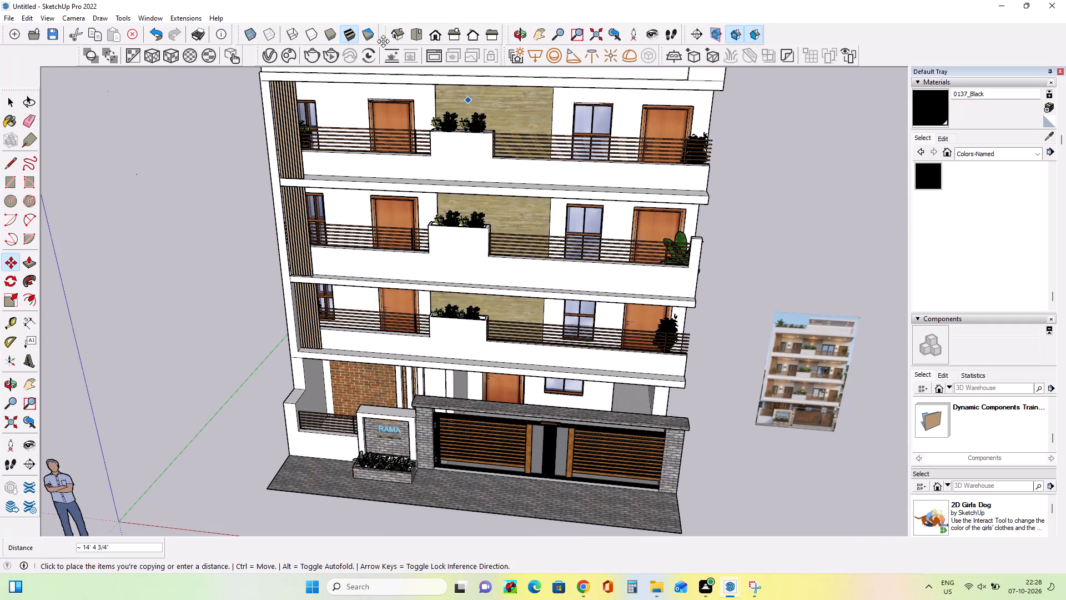
pyautogui.moveTo(403, 116); pyautogui.dragTo(615, 206, button='middle')
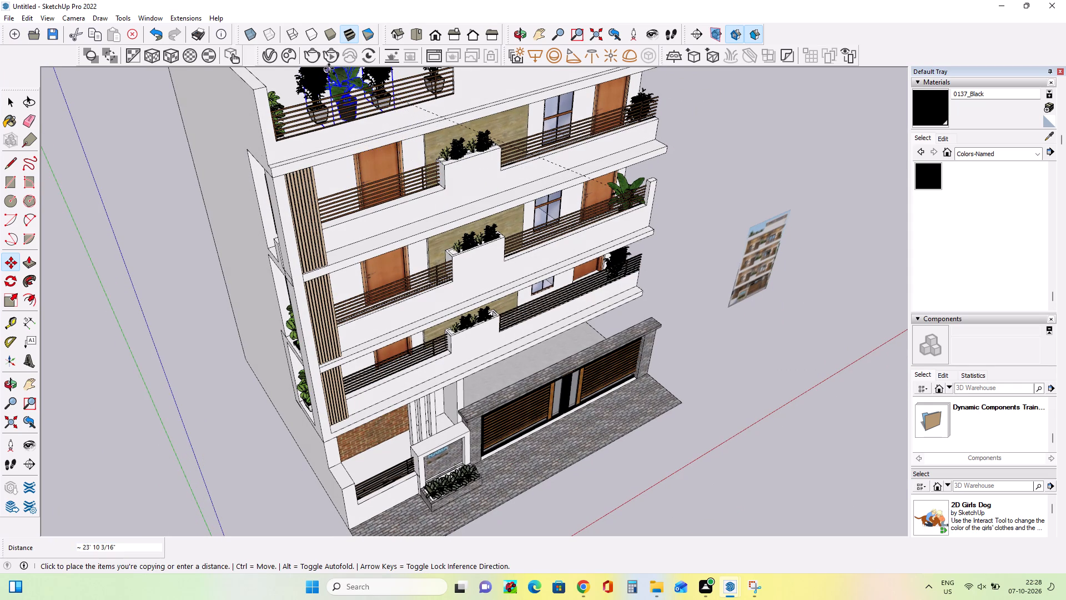
pyautogui.click(329, 68)
pyautogui.moveTo(403, 201); pyautogui.dragTo(363, 140, button='middle')
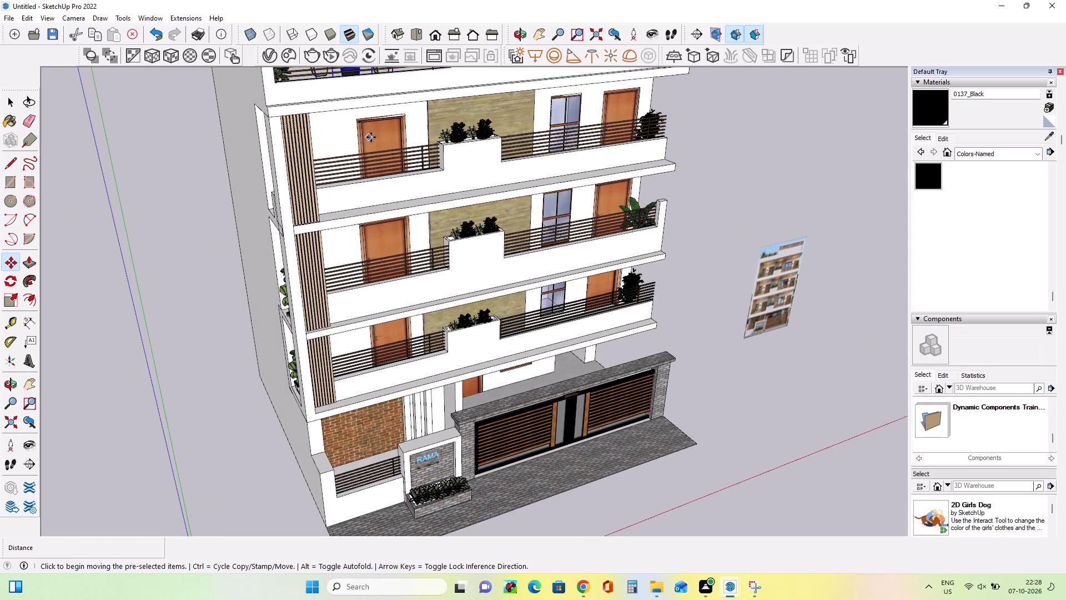
# Copy the broad-leaved terrace plant about 2' 9" along the railing, into the gap between the second and third tall plants.
pyautogui.scroll(-16, 373, 139)
pyautogui.scroll(10, 405, 78)
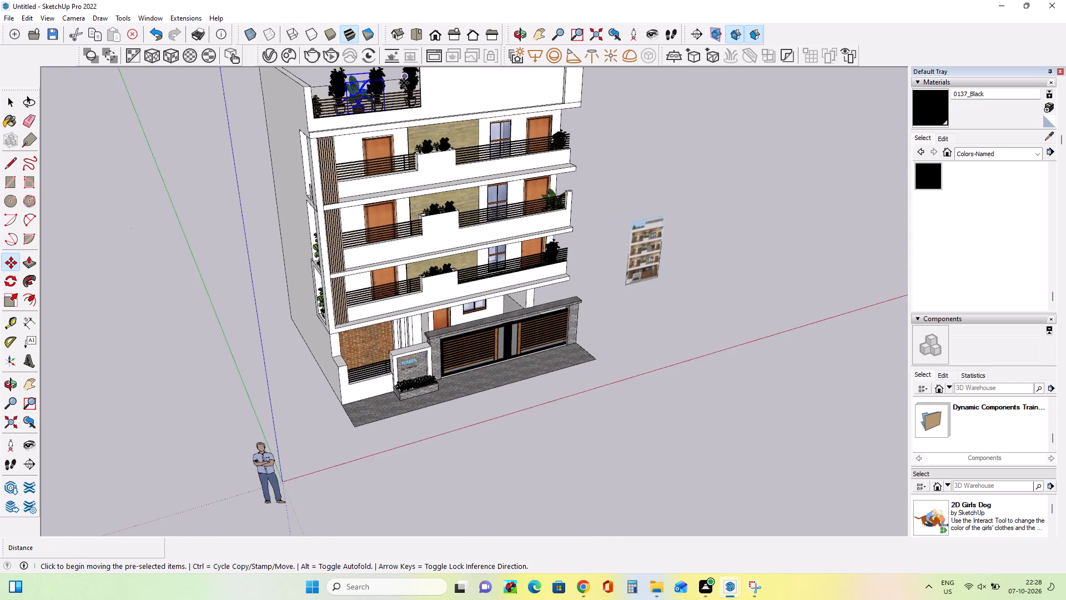
pyautogui.scroll(5, 404, 83)
pyautogui.moveTo(391, 133); pyautogui.dragTo(278, 174, button='middle')
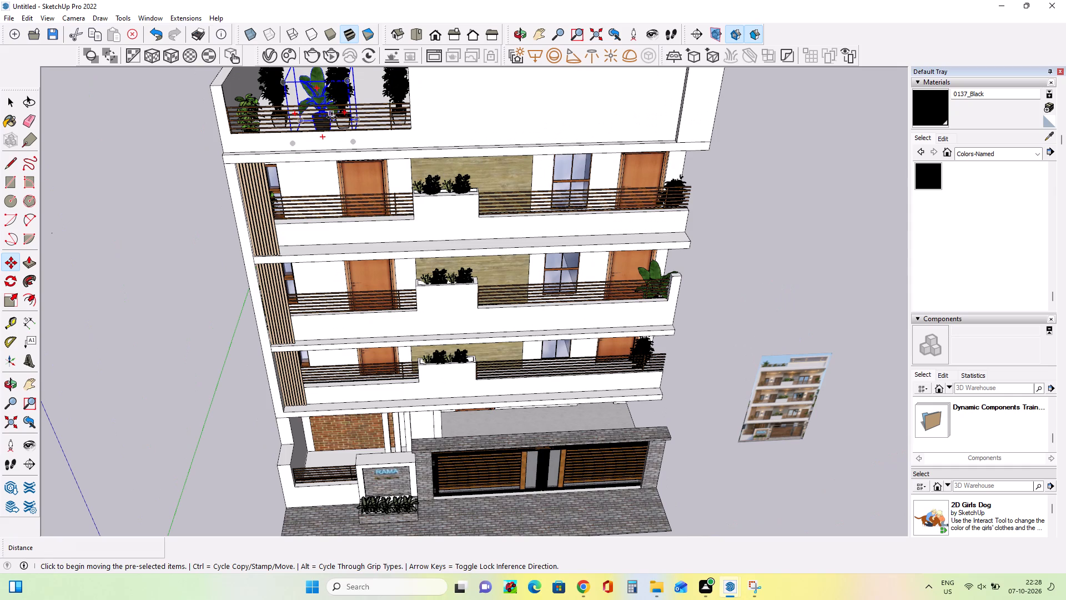
pyautogui.click(331, 117)
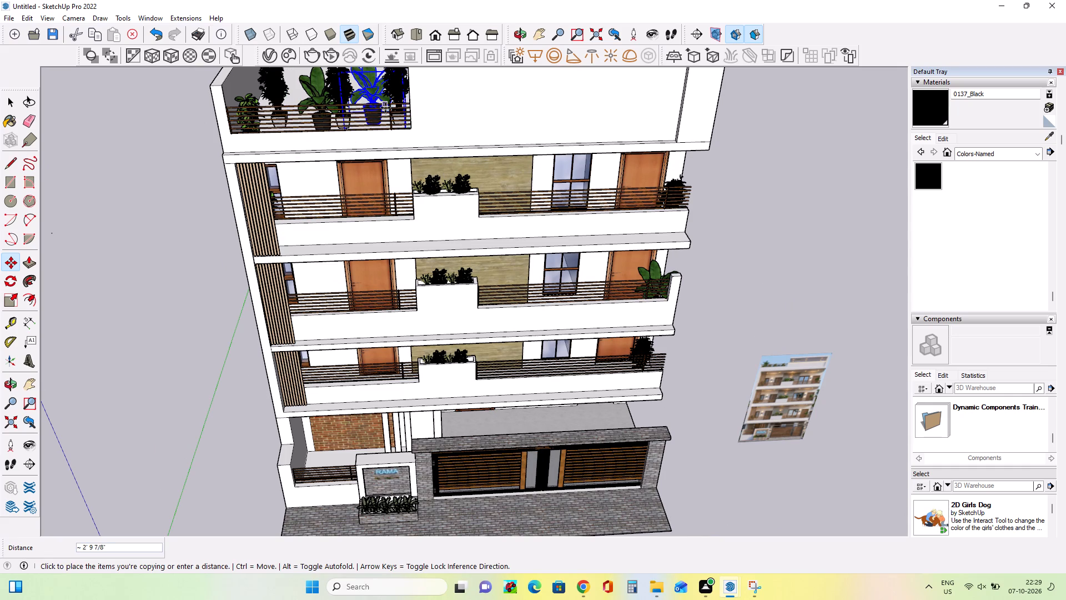
pyautogui.click(385, 111)
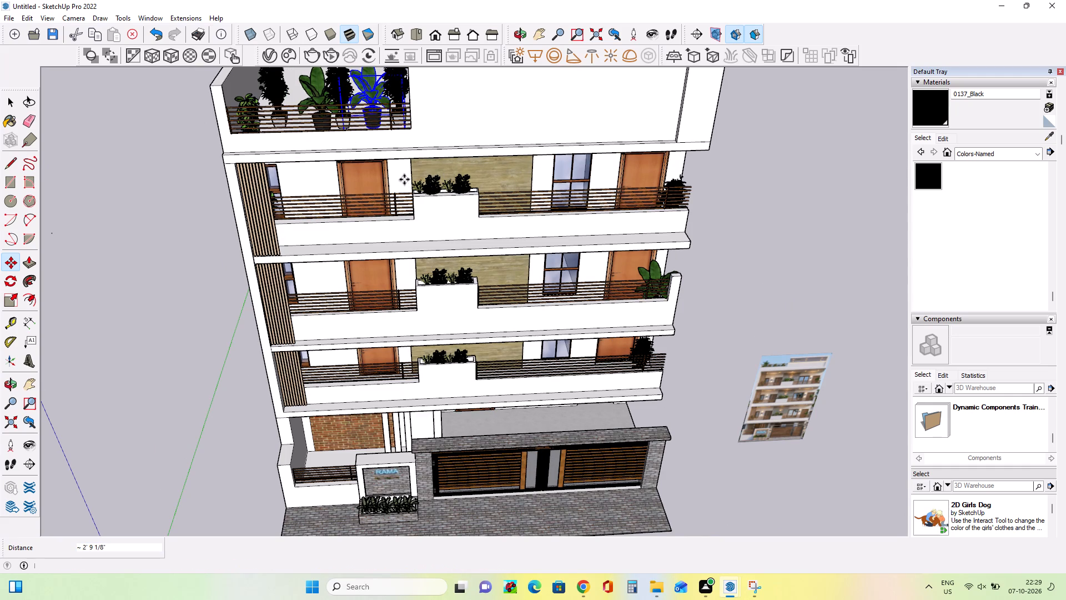
# Examine the building's whole front elevation with the plants on the balconies and roof terrace.
pyautogui.scroll(-10, 405, 184)
pyautogui.moveTo(406, 207); pyautogui.dragTo(444, 73, button='middle')
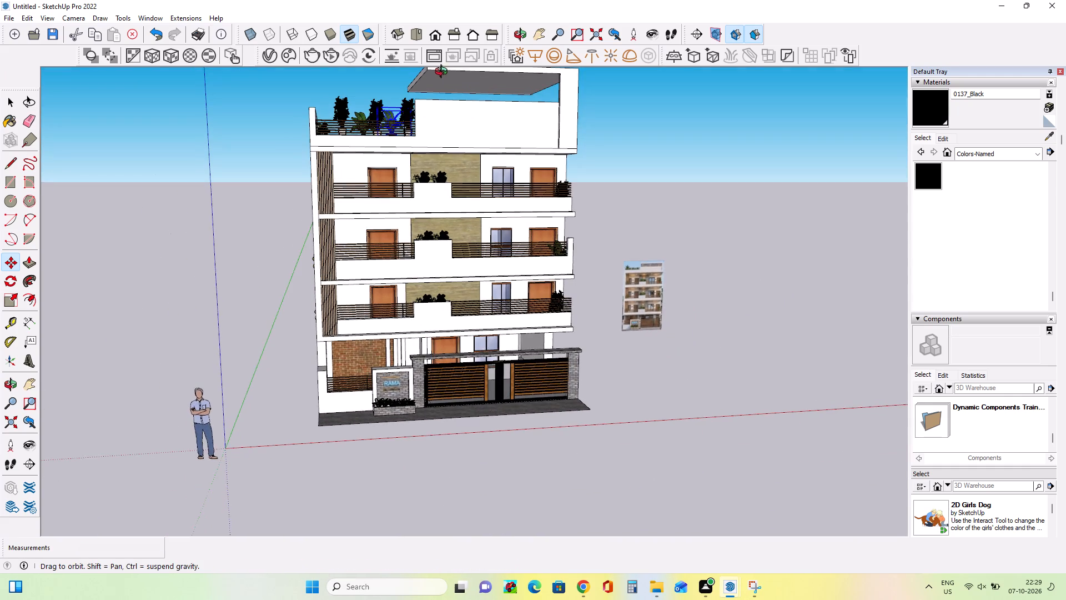
pyautogui.click(15, 98)
pyautogui.click(122, 156)
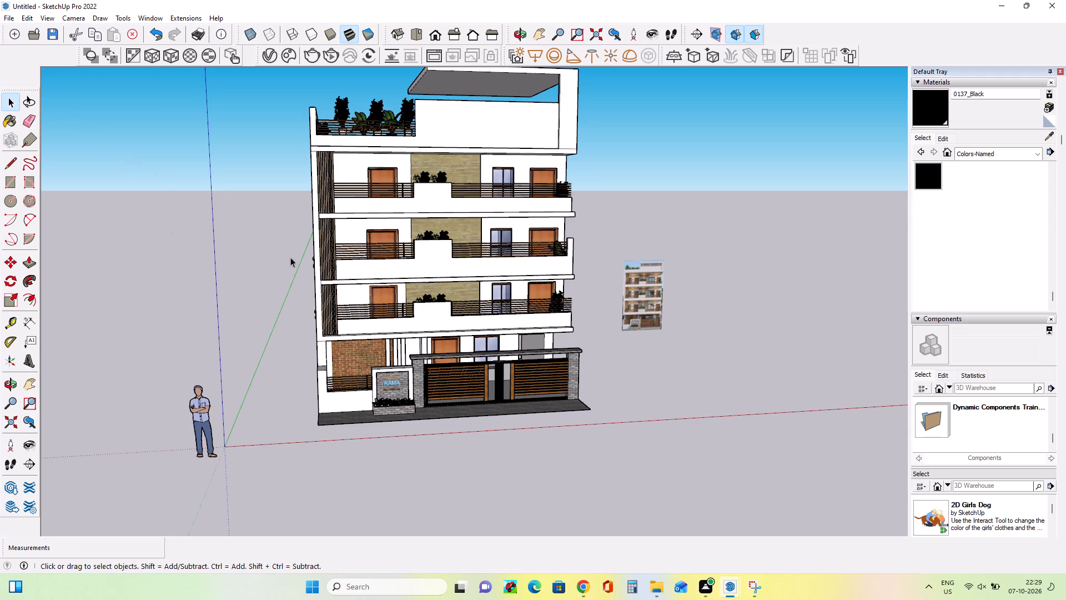
pyautogui.moveTo(394, 287); pyautogui.dragTo(362, 281, button='middle')
pyautogui.scroll(-2, 396, 283)
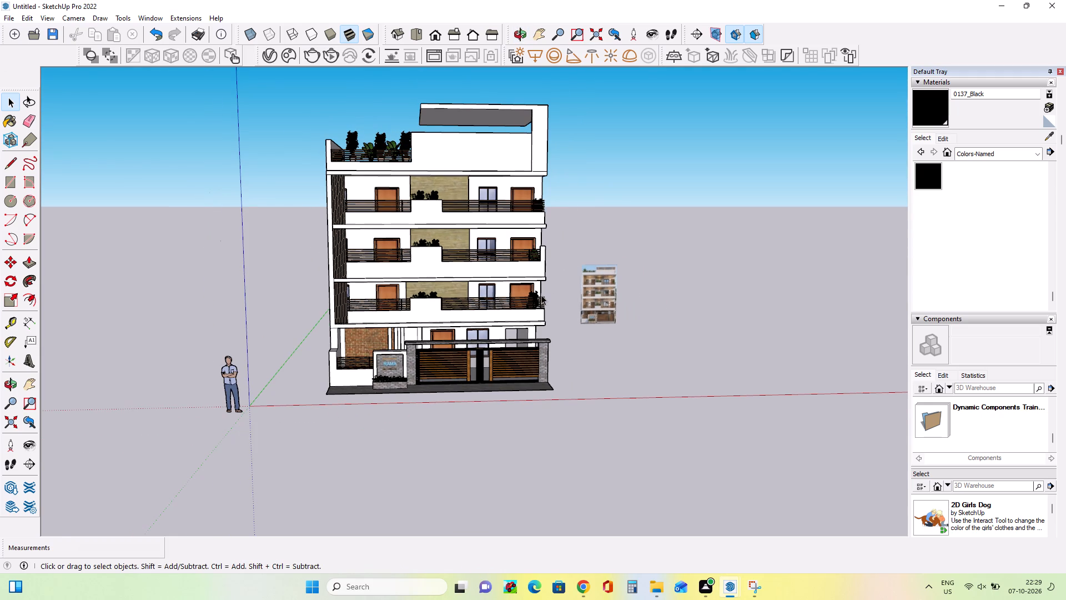
pyautogui.scroll(2, 541, 295)
pyautogui.click(29, 393)
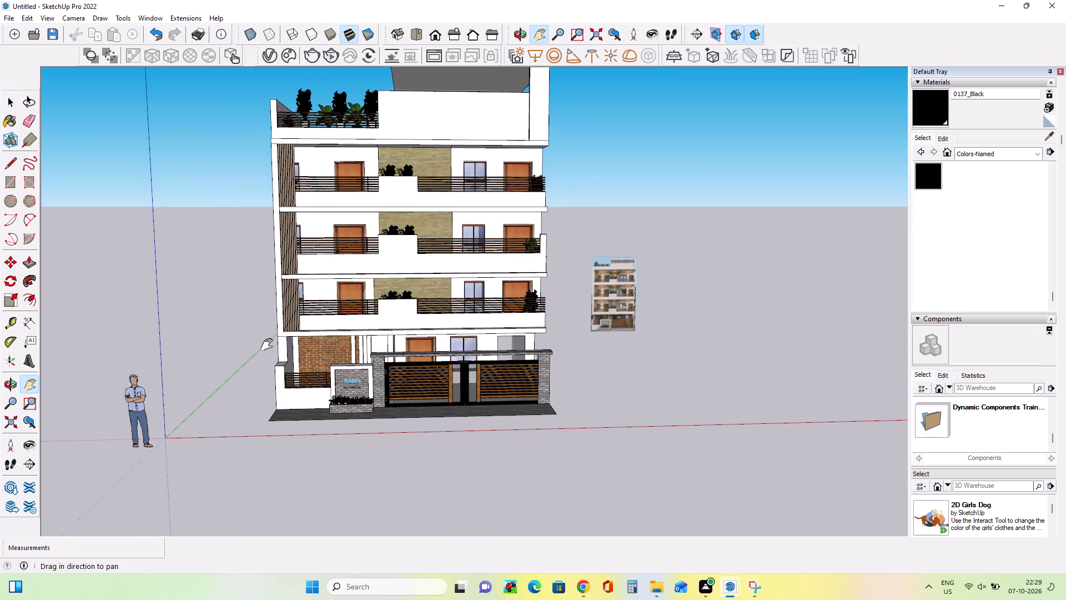
pyautogui.moveTo(270, 345); pyautogui.dragTo(253, 399)
pyautogui.scroll(1, 361, 367)
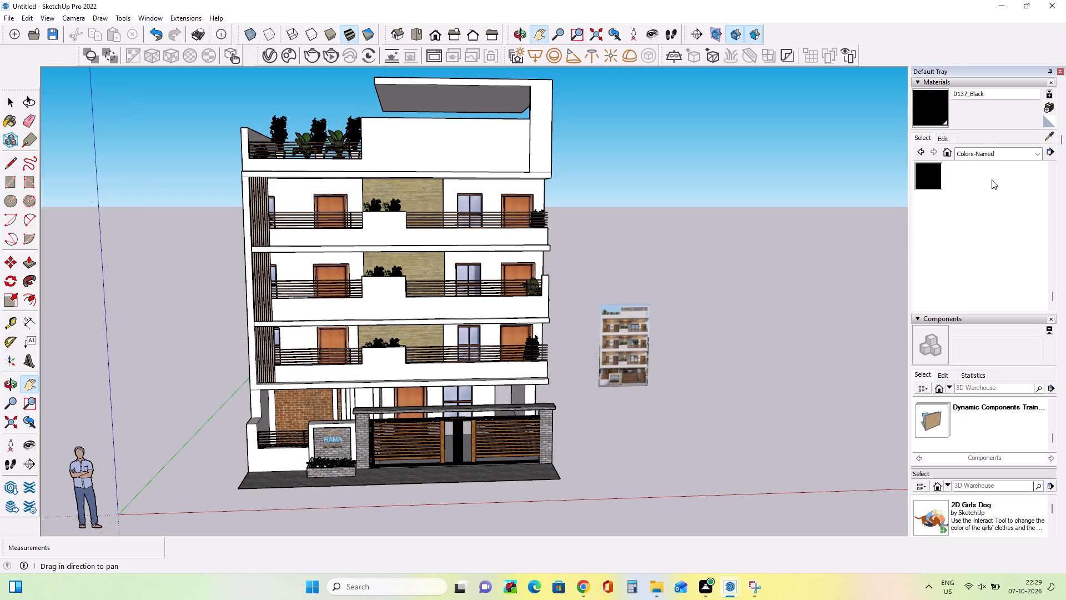
# Paint the front faces of the three ground-floor vertical strips beside the brick wall with Wood Floor Parquet.
pyautogui.scroll(2, 1008, 211)
pyautogui.scroll(1, 998, 157)
pyautogui.click(998, 157)
pyautogui.click(1004, 227)
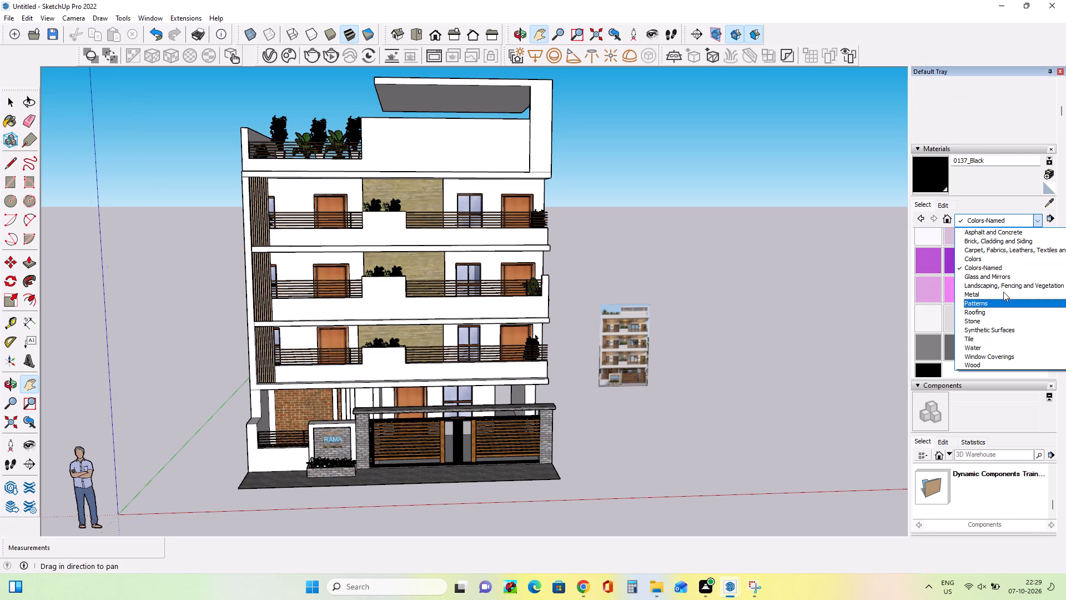
pyautogui.click(1004, 370)
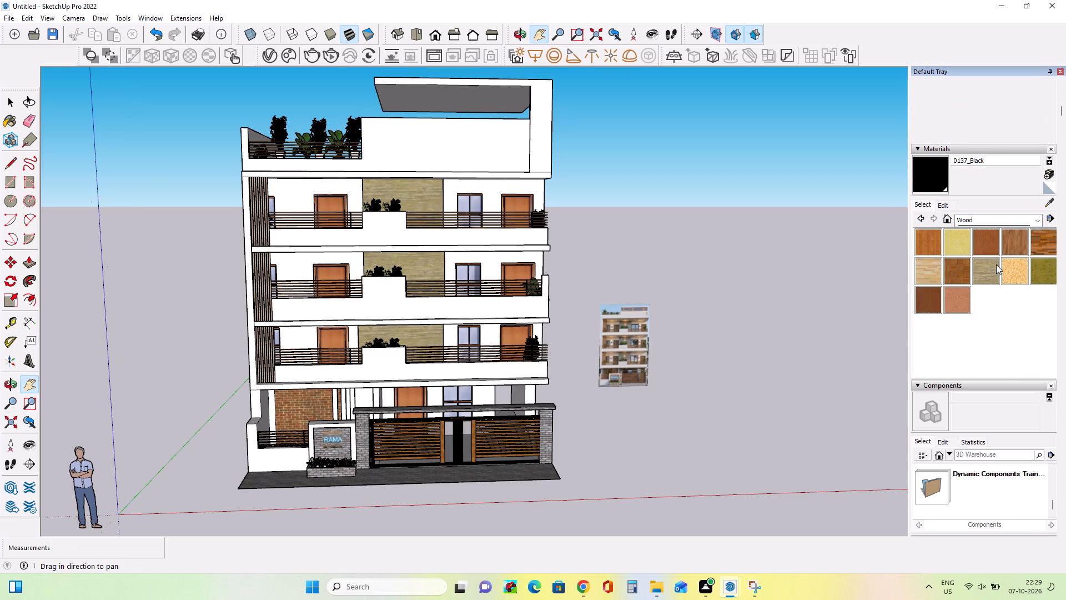
pyautogui.click(962, 277)
pyautogui.scroll(11, 357, 420)
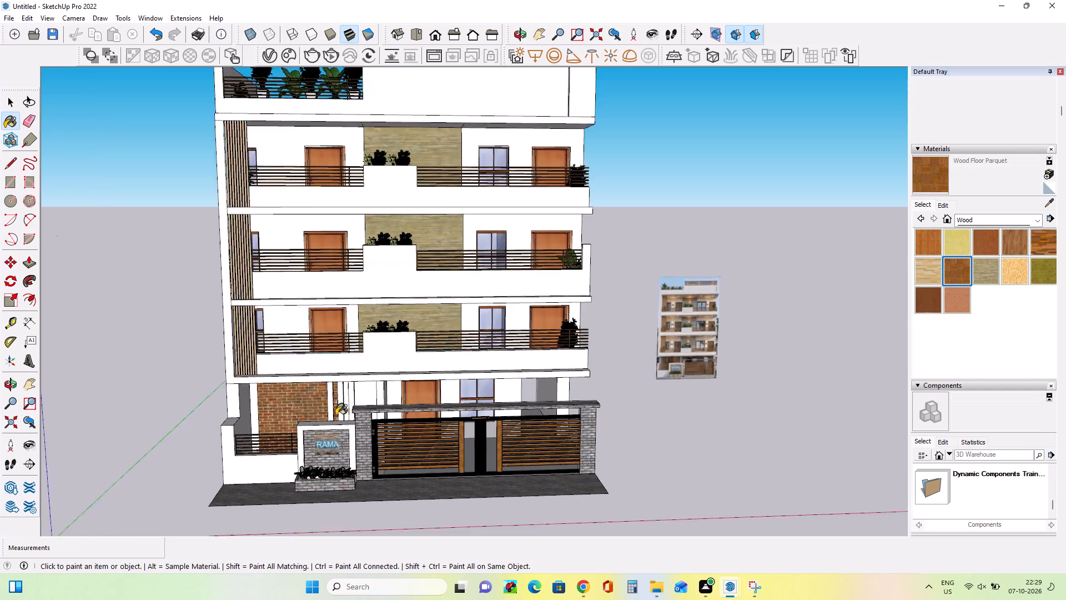
pyautogui.scroll(10, 336, 416)
pyautogui.click(349, 409)
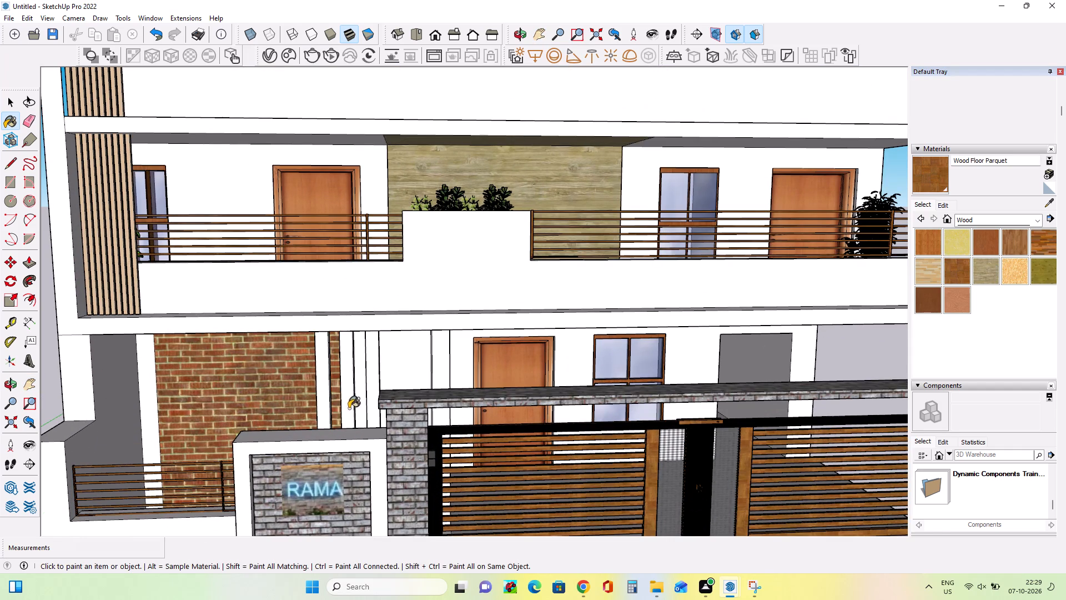
pyautogui.click(326, 402)
pyautogui.click(374, 391)
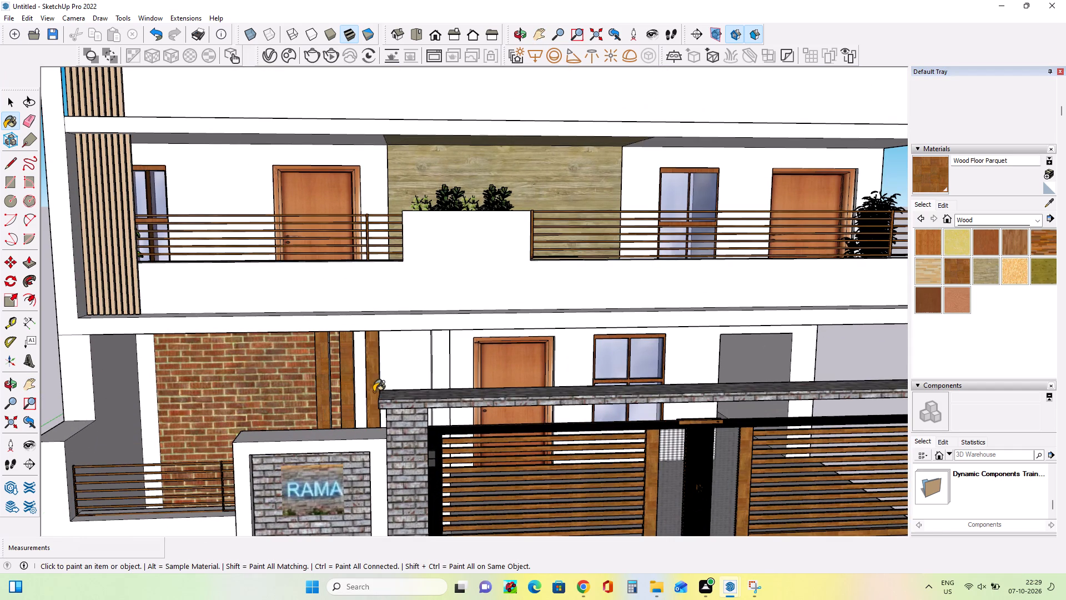
# Paint the side faces of the three vertical strips, on the brick wall side, with Wood Floor Parquet.
pyautogui.moveTo(380, 396); pyautogui.dragTo(555, 417, button='middle')
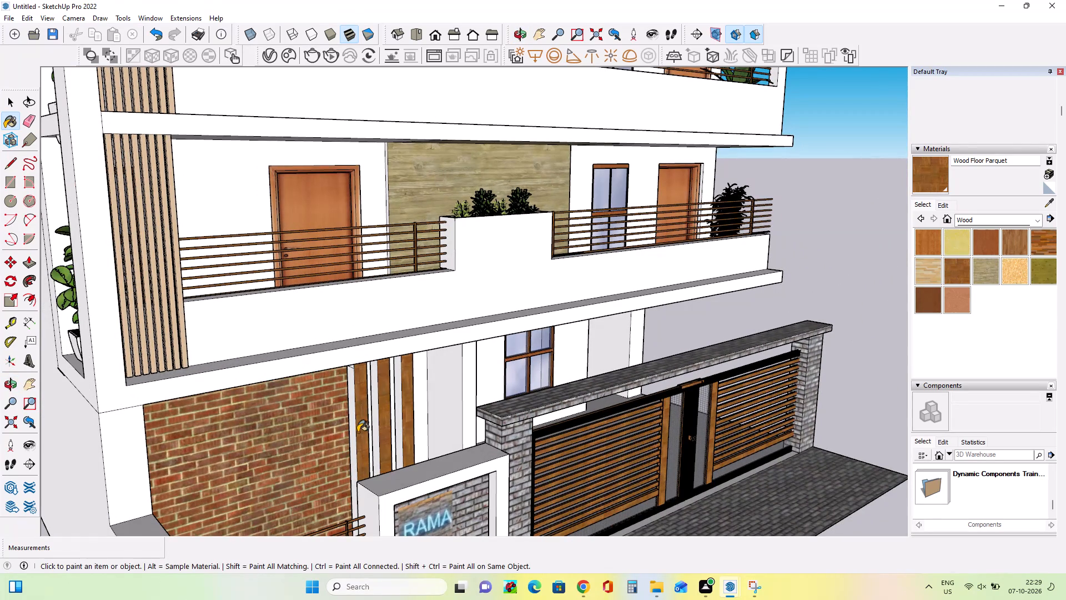
pyautogui.click(354, 432)
pyautogui.click(375, 425)
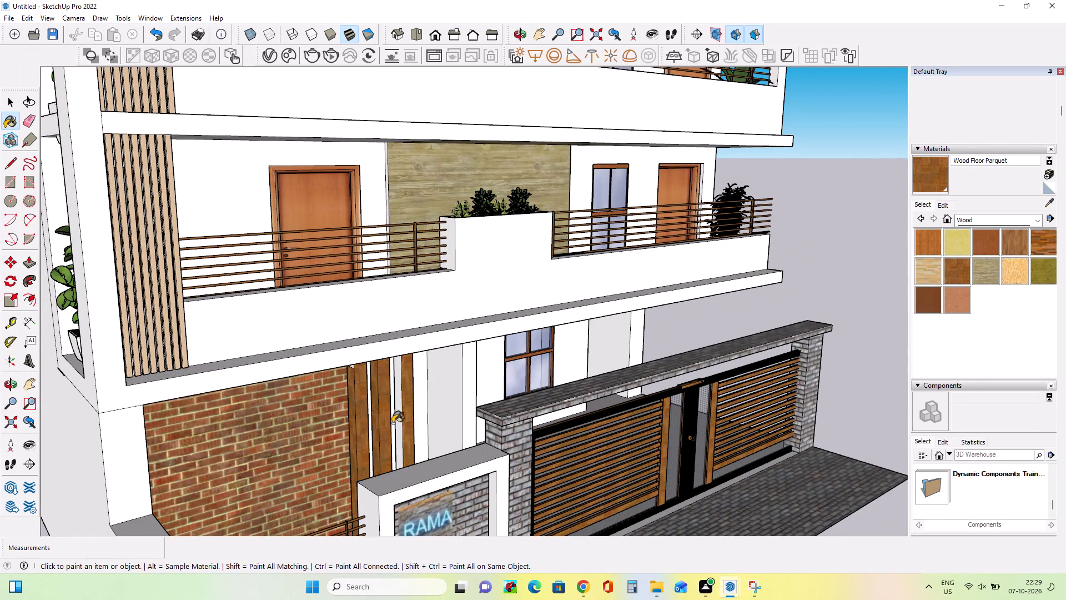
pyautogui.click(398, 425)
pyautogui.moveTo(459, 442); pyautogui.dragTo(111, 507, button='middle')
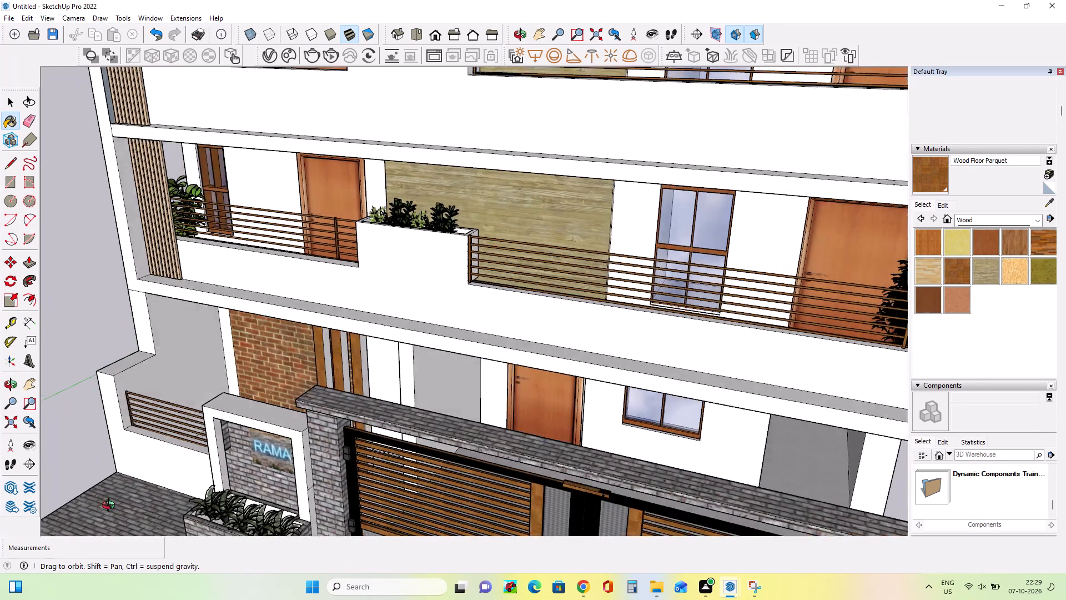
# Paint the remaining side faces of the three ground-floor vertical strips beside the brick wall with Wood Floor Parquet.
pyautogui.moveTo(111, 507); pyautogui.dragTo(107, 509, button='middle')
pyautogui.click(336, 366)
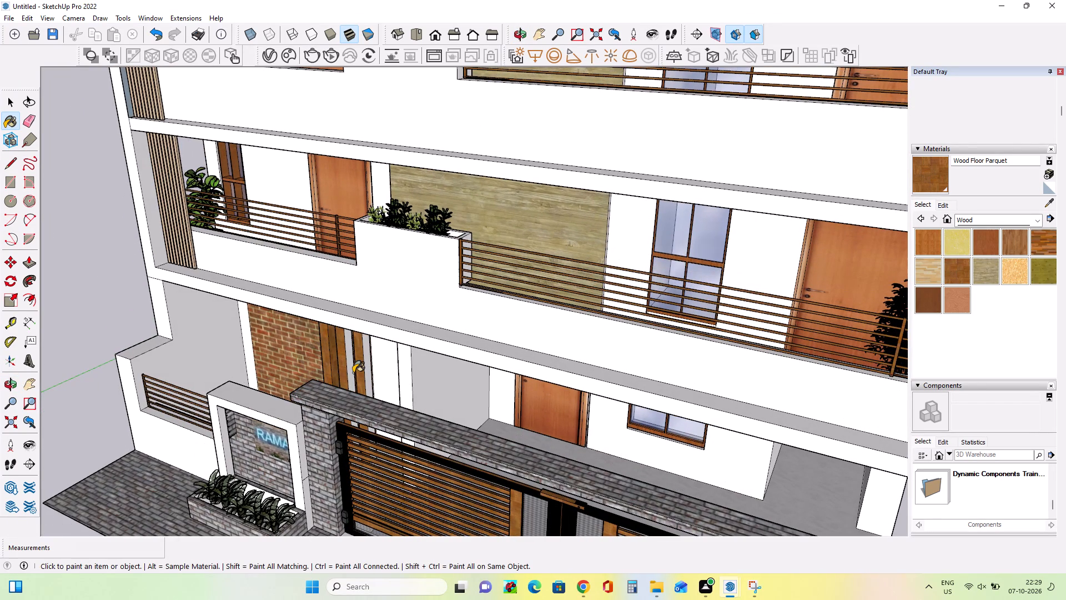
pyautogui.click(351, 373)
pyautogui.click(370, 382)
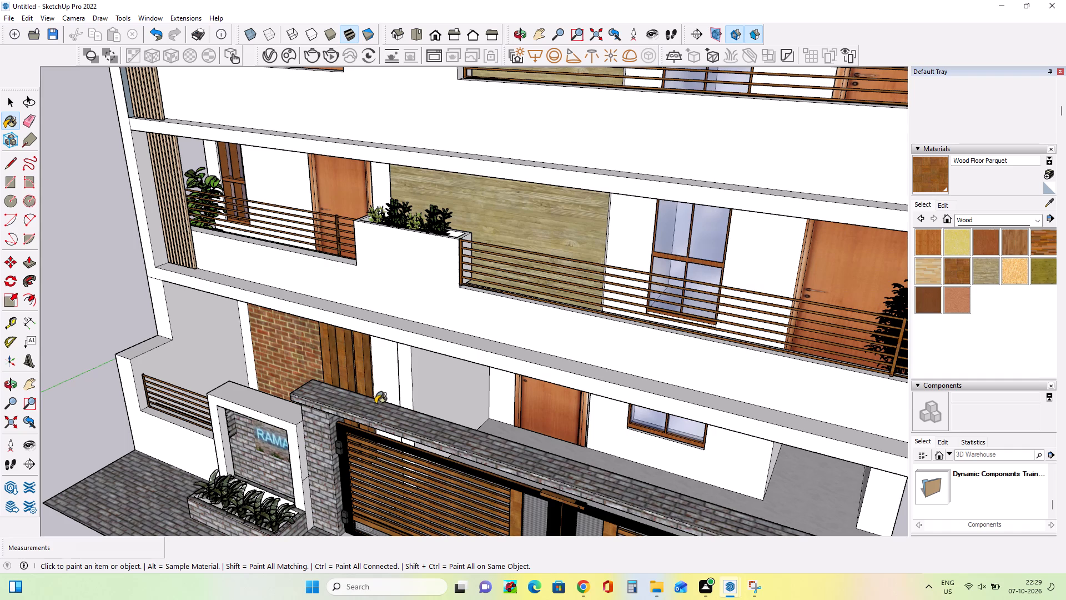
# Examine the whole front elevation and compare its materials with the reference image standing beside the building.
pyautogui.scroll(-3, 423, 405)
pyautogui.scroll(-4, 497, 400)
pyautogui.moveTo(397, 458); pyautogui.dragTo(531, 402, button='middle')
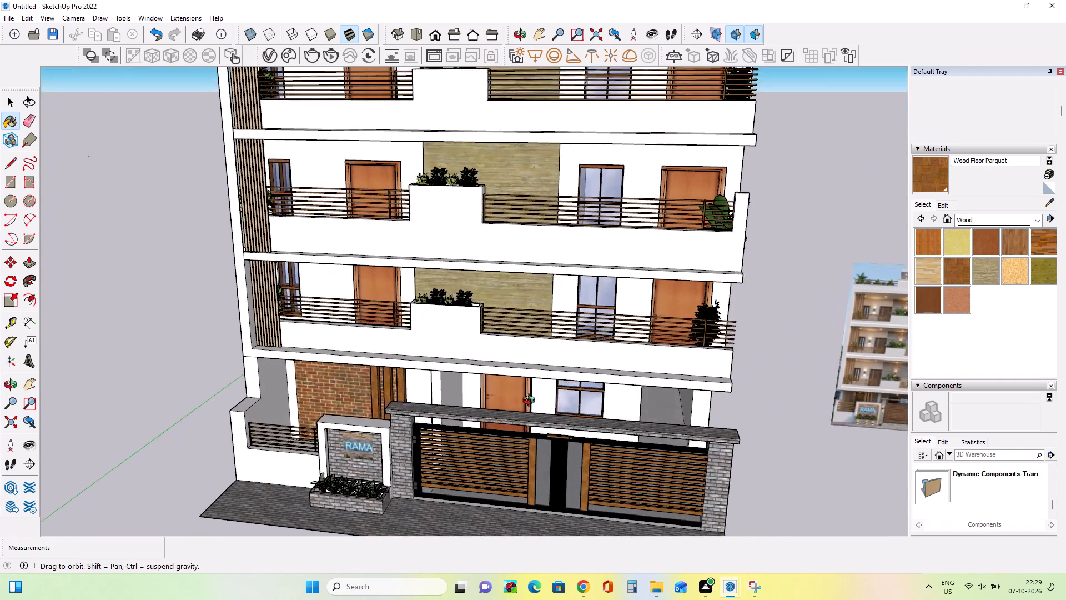
pyautogui.moveTo(531, 402); pyautogui.dragTo(543, 391, button='middle')
pyautogui.scroll(-10, 456, 405)
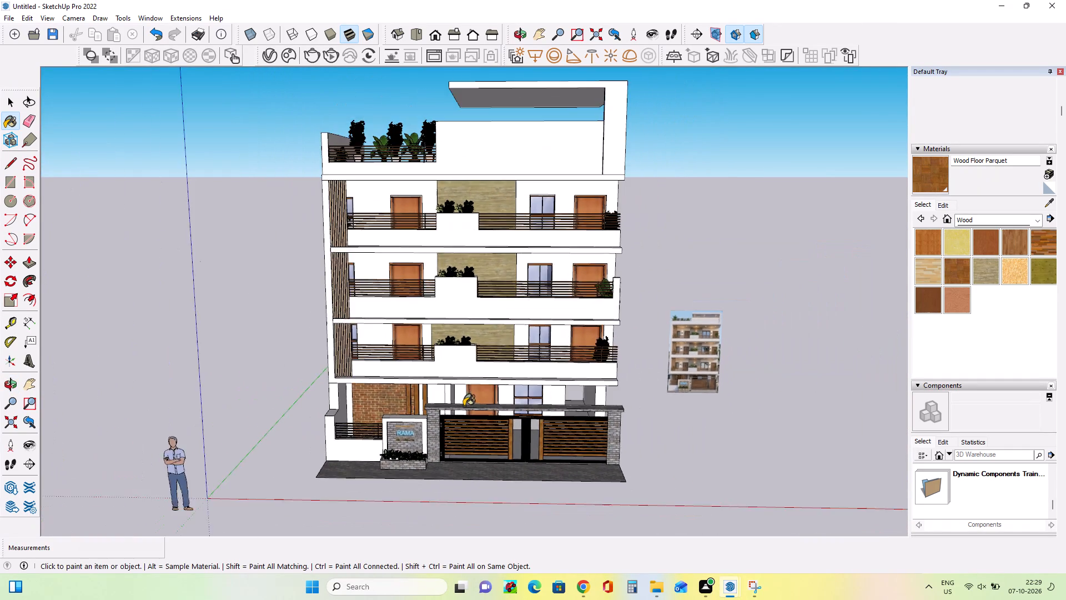
pyautogui.scroll(-3, 464, 406)
pyautogui.scroll(18, 648, 404)
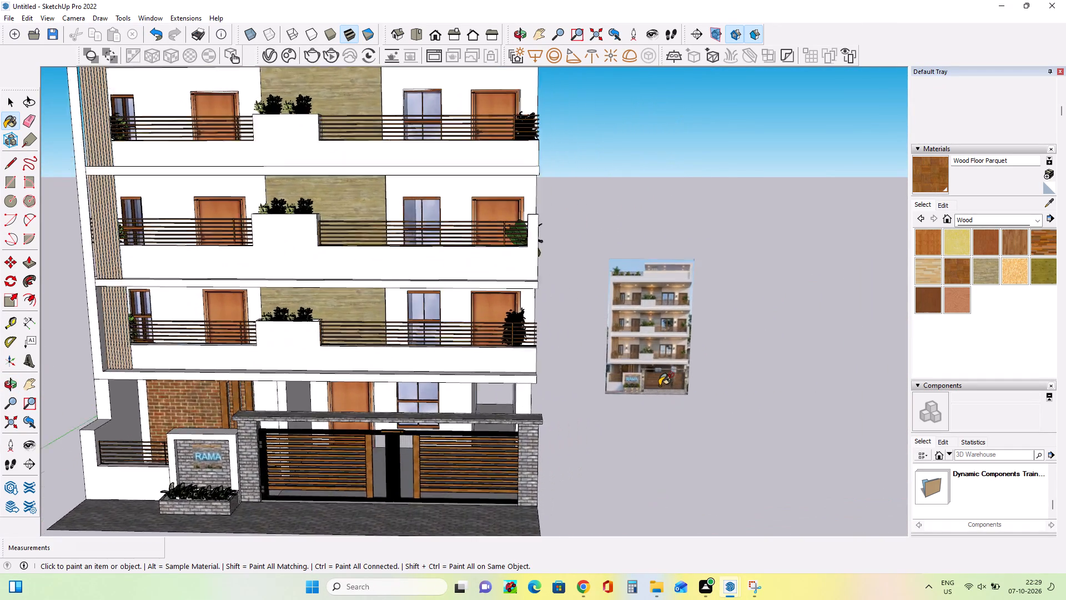
pyautogui.scroll(16, 661, 385)
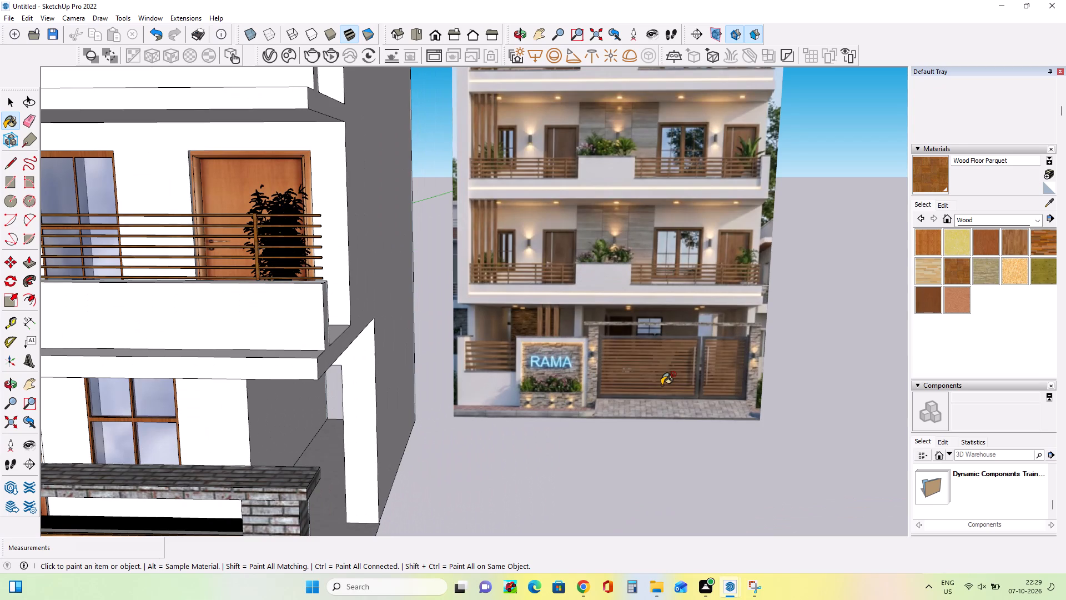
pyautogui.scroll(-5, 663, 384)
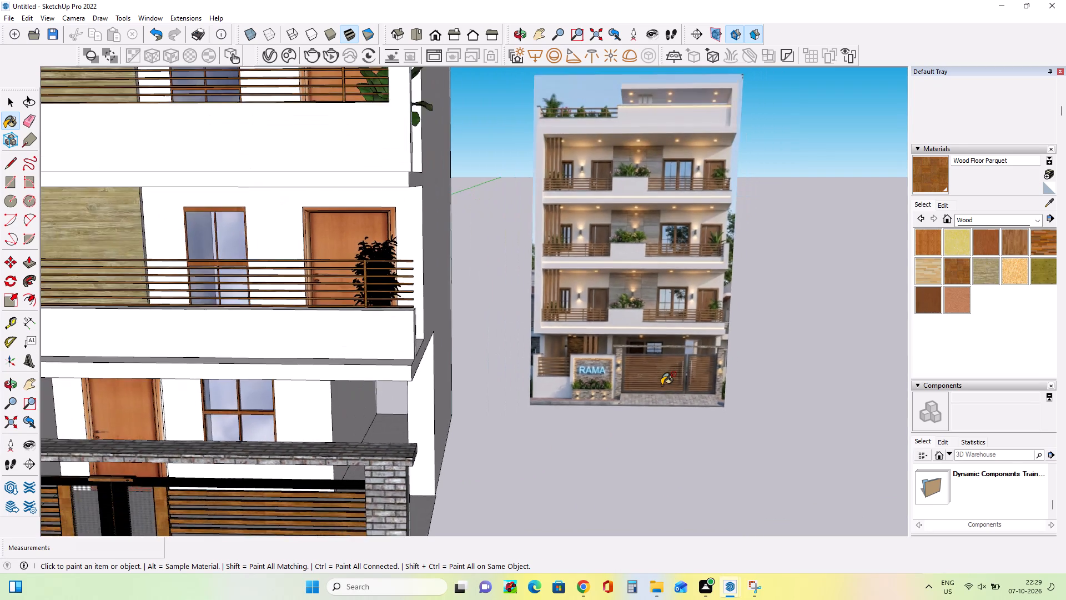
pyautogui.scroll(-18, 663, 384)
pyautogui.scroll(1, 663, 384)
pyautogui.scroll(-5, 663, 384)
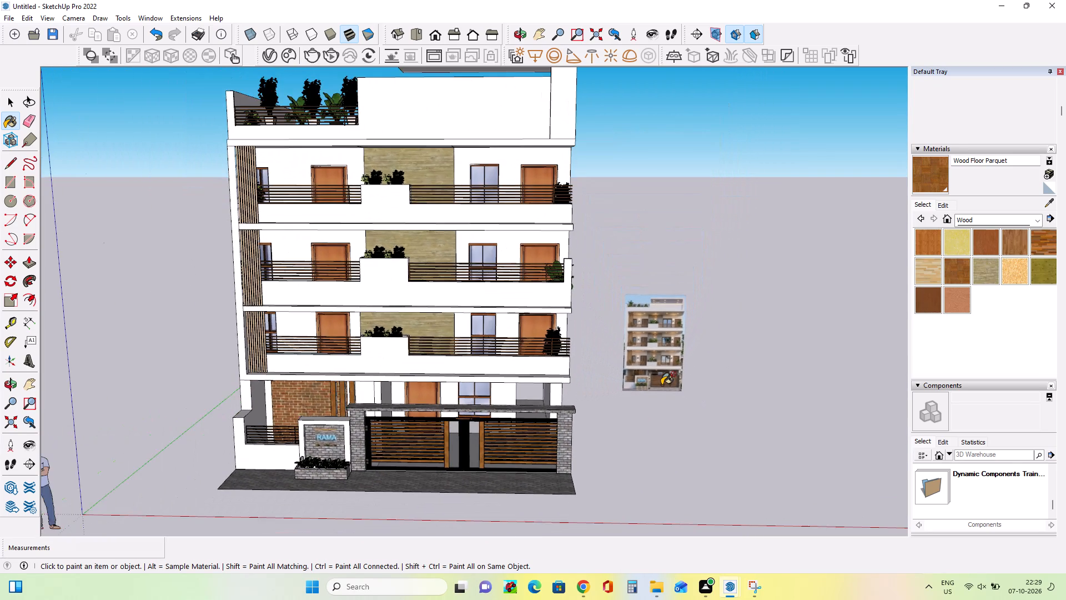
pyautogui.scroll(-3, 513, 273)
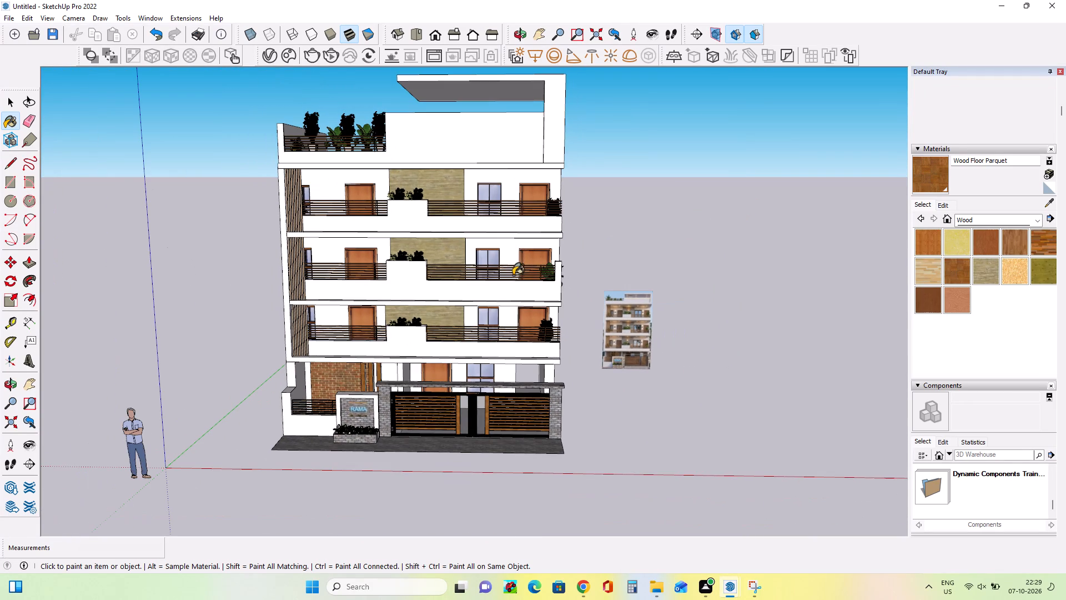
# Paint the white first-floor walls, the first- and second-floor balcony parapets and the ground-floor end wall with 0009_Linen from Colors-Named.
pyautogui.click(986, 218)
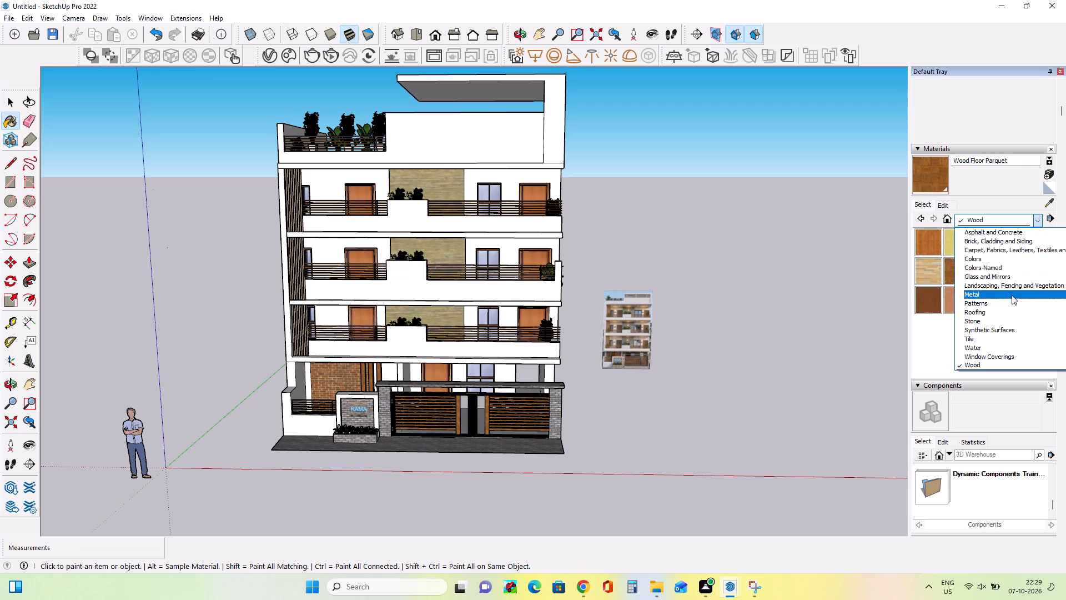
pyautogui.click(988, 269)
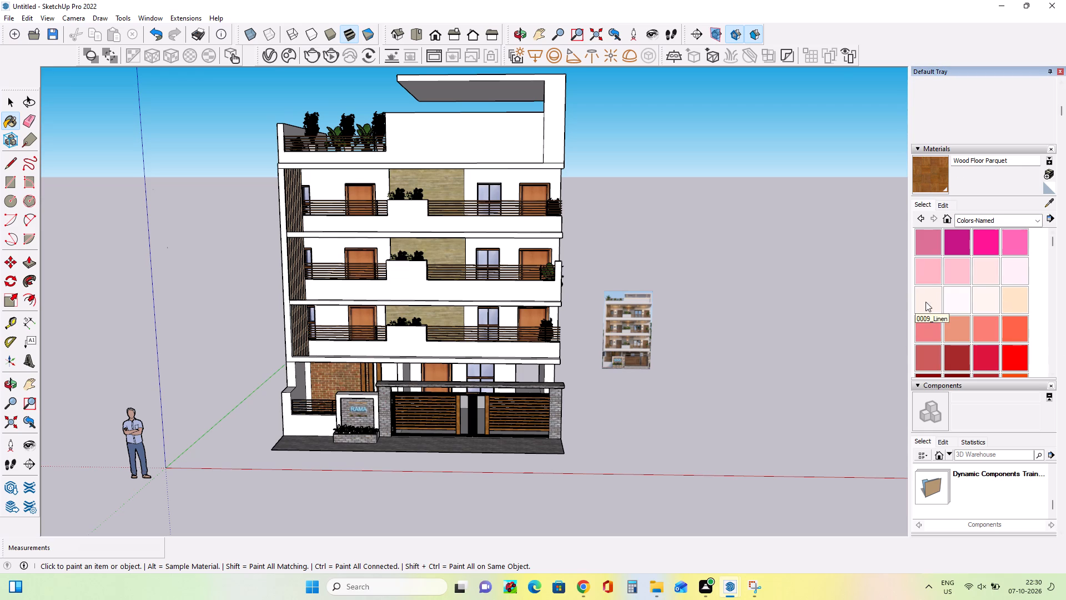
pyautogui.click(926, 302)
pyautogui.click(300, 386)
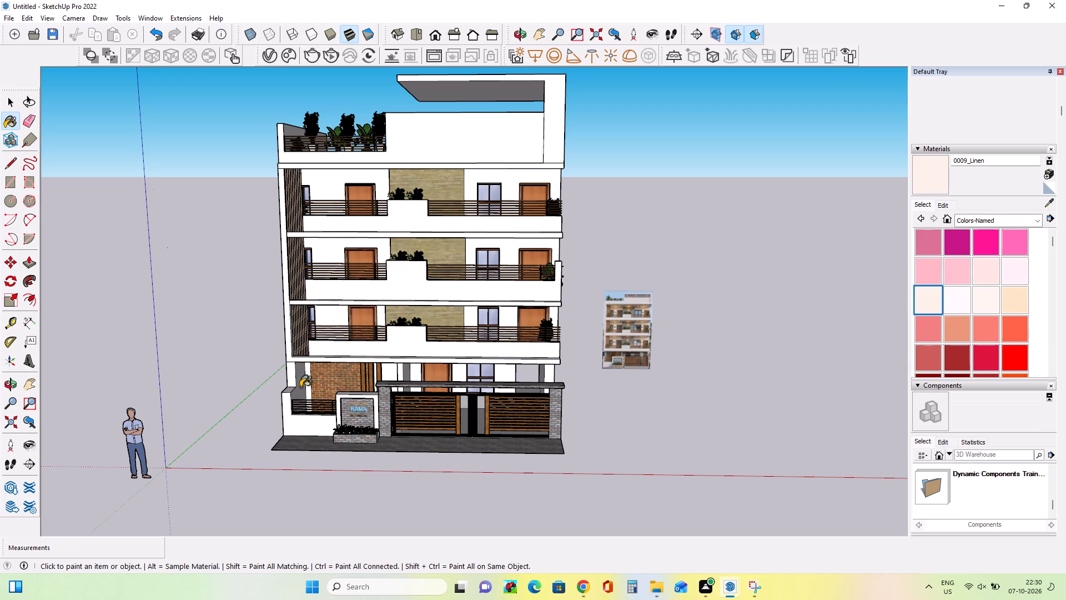
pyautogui.click(335, 316)
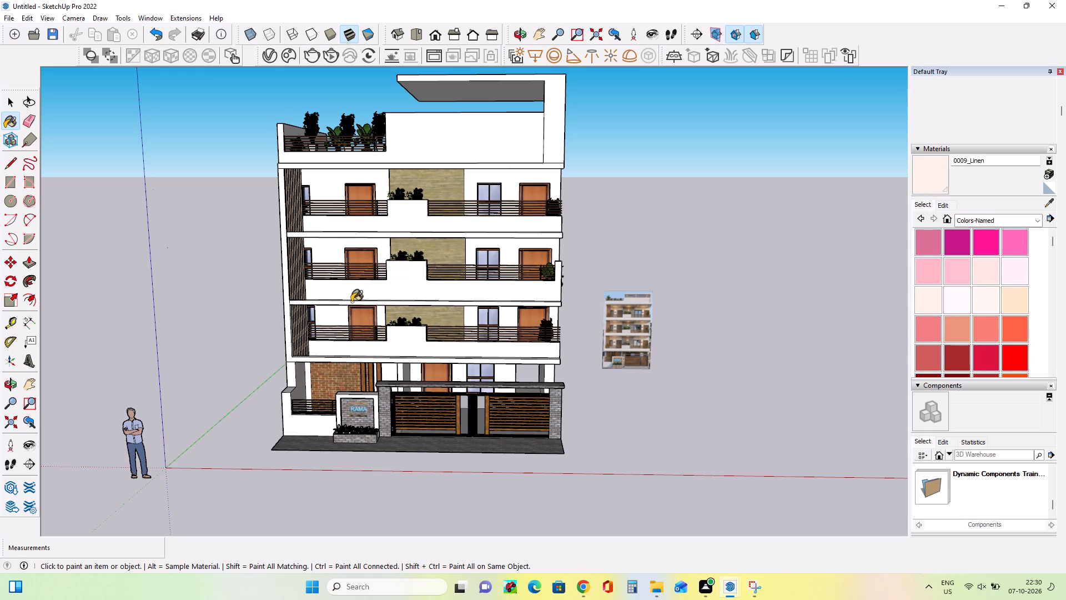
pyautogui.click(353, 296)
pyautogui.click(380, 290)
pyautogui.click(399, 338)
pyautogui.click(507, 317)
# Paint the ground-floor wall surfaces behind the gate, around the door and window, with 0009_Linen.
pyautogui.click(507, 377)
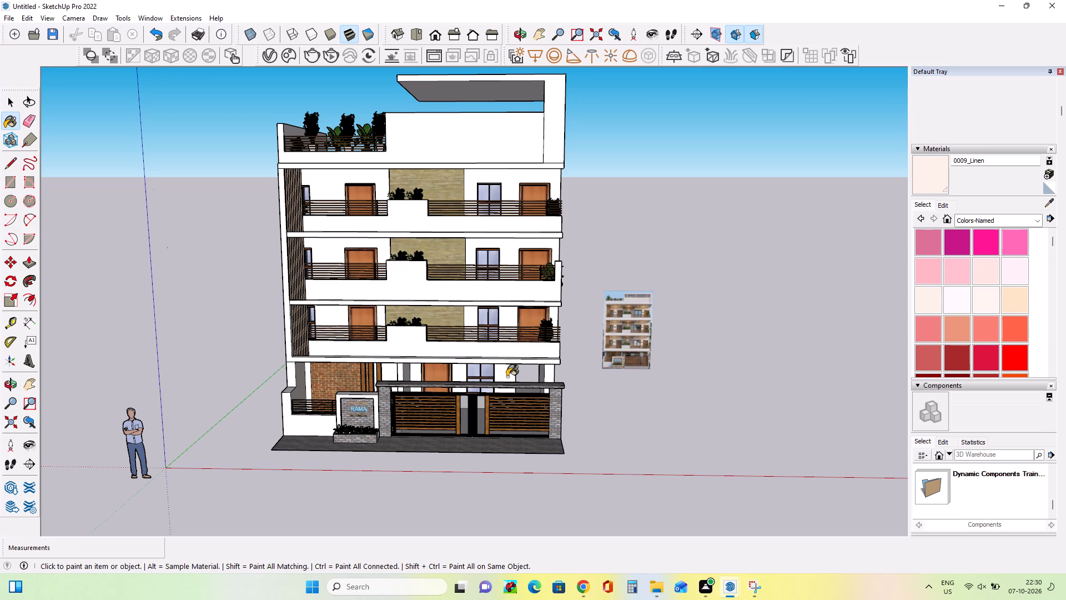
pyautogui.click(457, 377)
pyautogui.click(413, 377)
pyautogui.click(389, 377)
pyautogui.click(399, 376)
# Paint the third-floor wall, balcony parapet and slab edge, and the roof terrace's walls and parapet, with 0009_Linen.
pyautogui.click(412, 222)
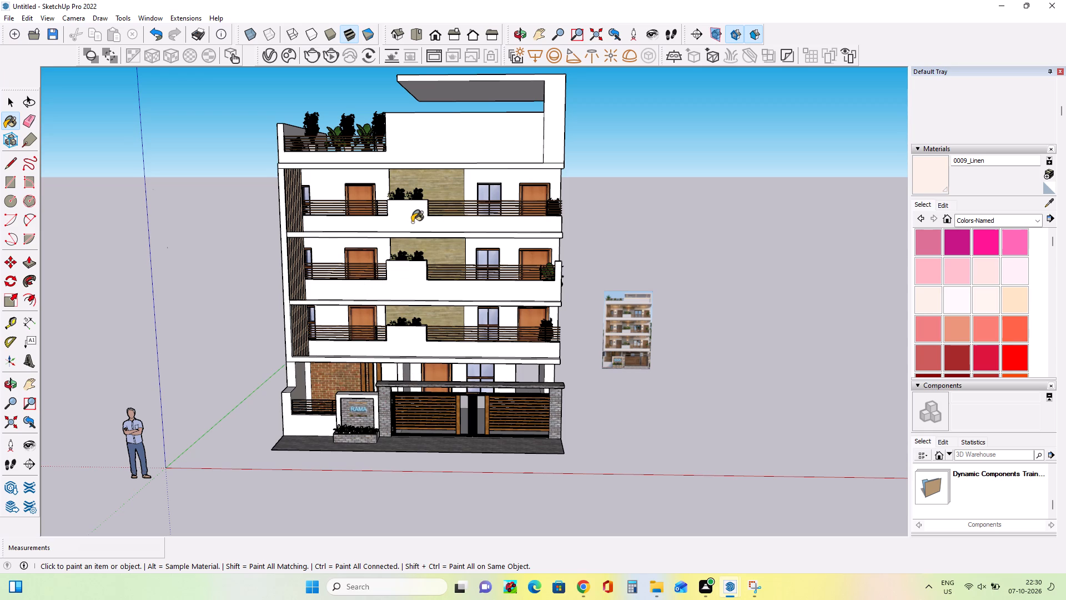
pyautogui.click(413, 234)
pyautogui.click(333, 179)
pyautogui.click(401, 149)
pyautogui.click(380, 155)
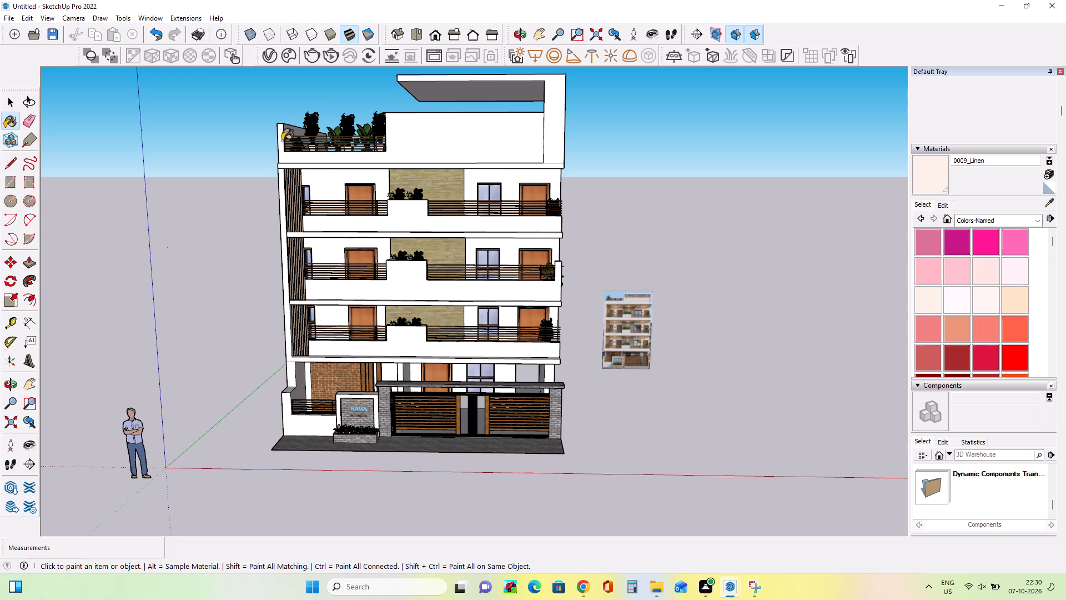
pyautogui.click(290, 131)
pyautogui.click(408, 224)
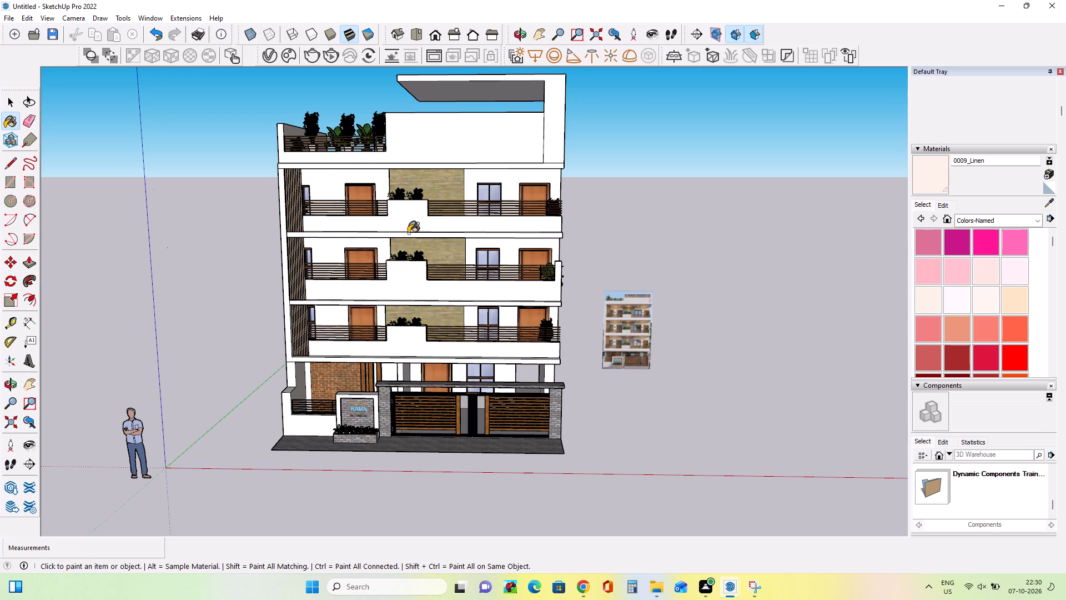
pyautogui.click(408, 233)
pyautogui.click(540, 218)
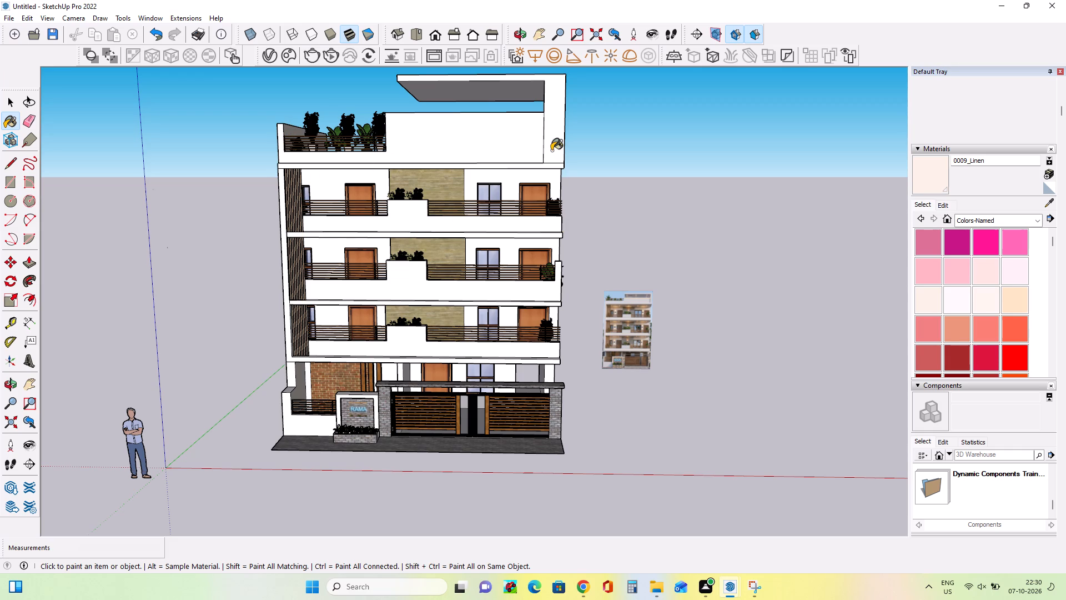
# Paint the roof-level column, slab edges and ground-floor column and wall at the facade end opposite the RAMA sign with 0009_Linen.
pyautogui.click(551, 151)
pyautogui.click(541, 146)
pyautogui.click(542, 164)
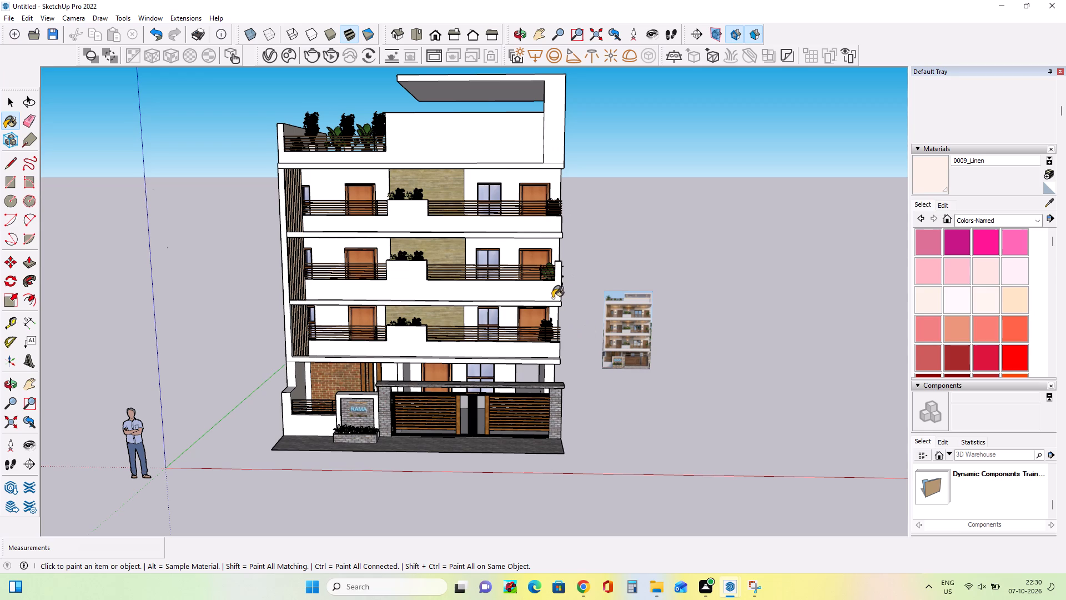
pyautogui.click(553, 303)
pyautogui.click(550, 363)
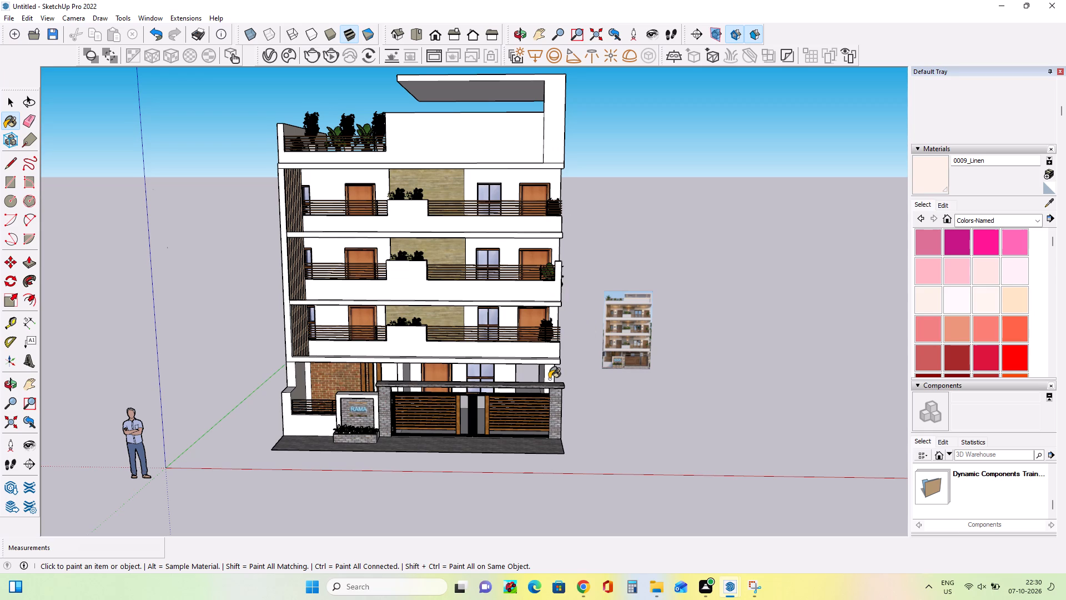
pyautogui.click(549, 379)
pyautogui.click(508, 379)
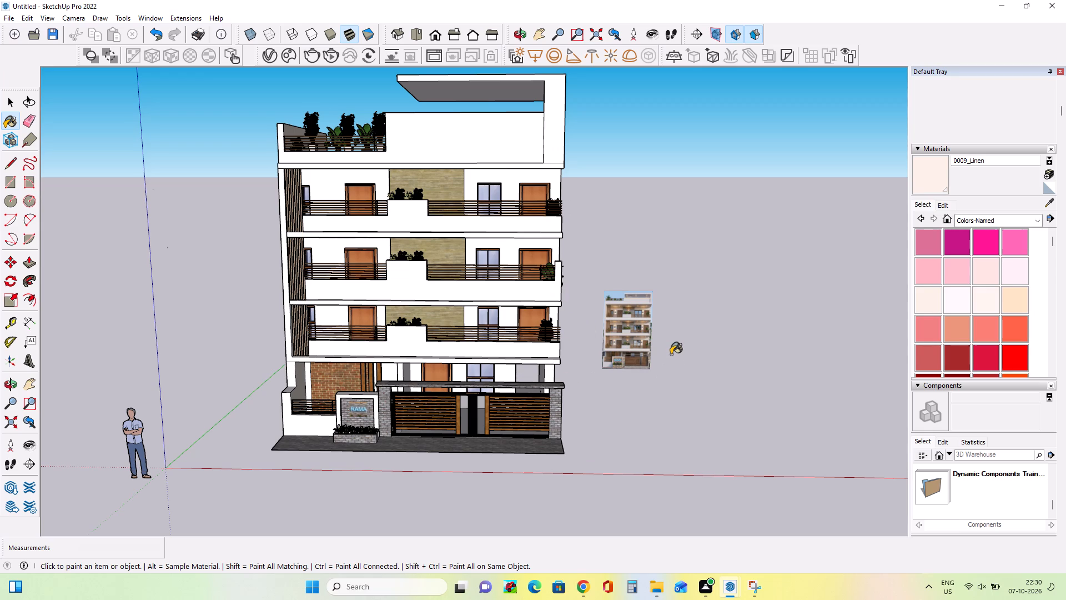
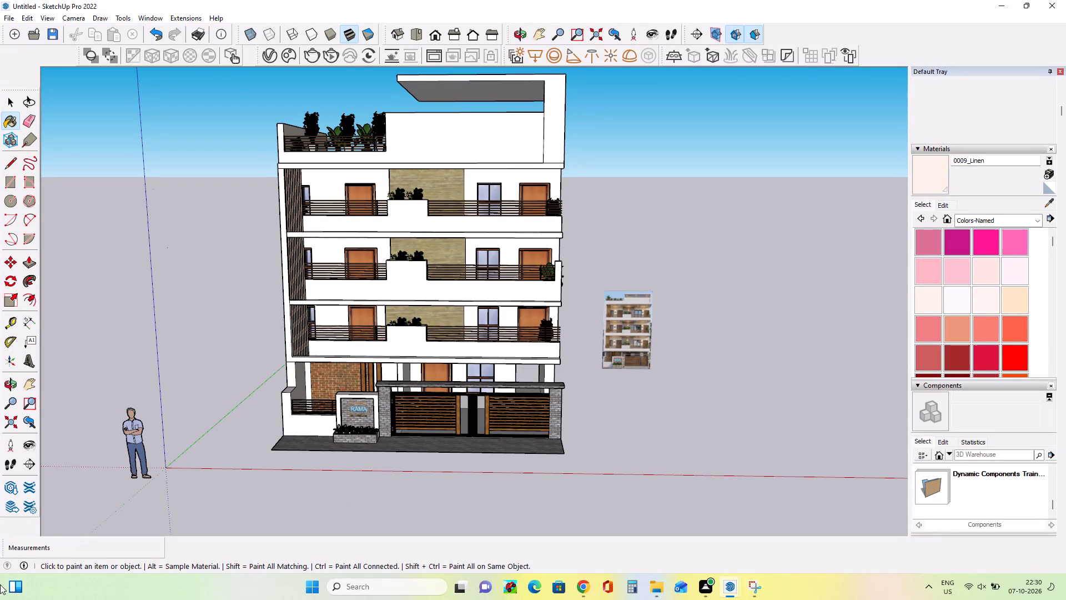
# Paint the ground-floor boundary wall and its end pillar beside the RAMA sign with 0009_Linen.
pyautogui.click(320, 422)
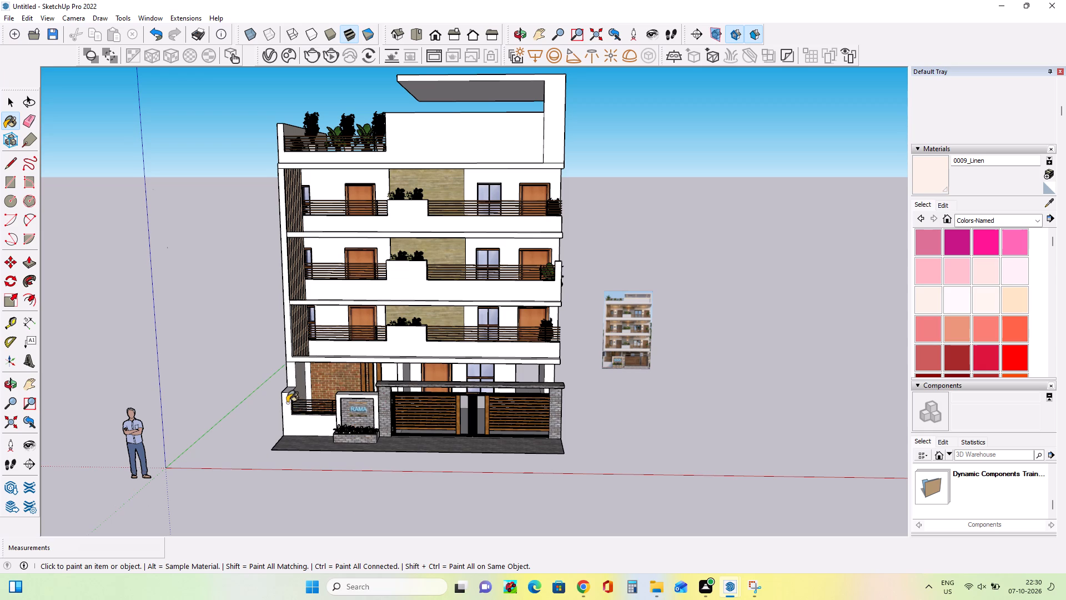
pyautogui.click(287, 403)
# Examine the reference image beside the model and compare its facade with the modelled building.
pyautogui.click(33, 384)
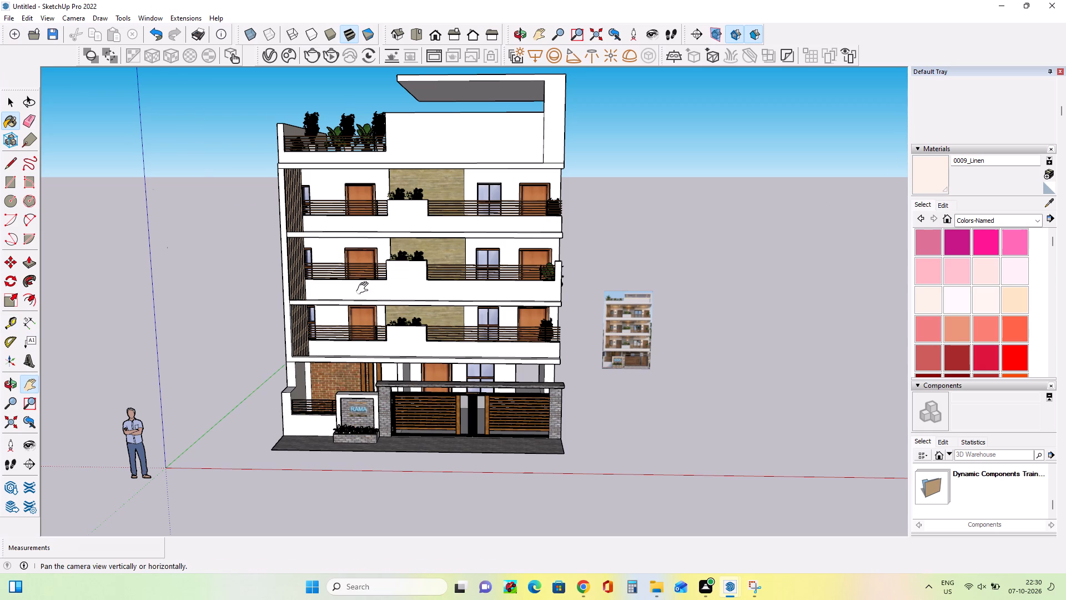
pyautogui.moveTo(365, 288); pyautogui.dragTo(359, 326)
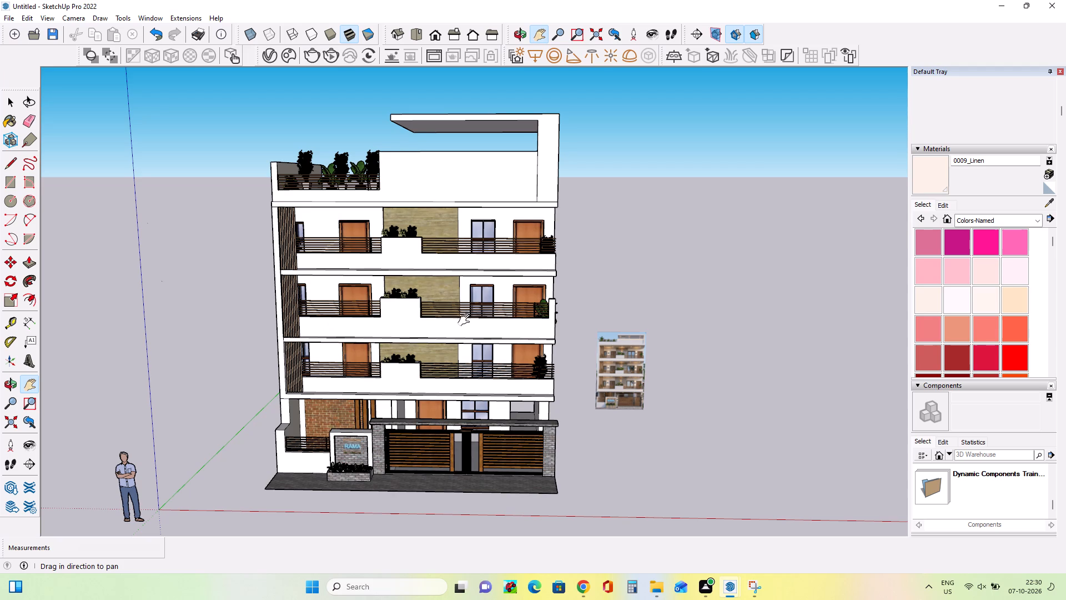
pyautogui.scroll(1, 471, 349)
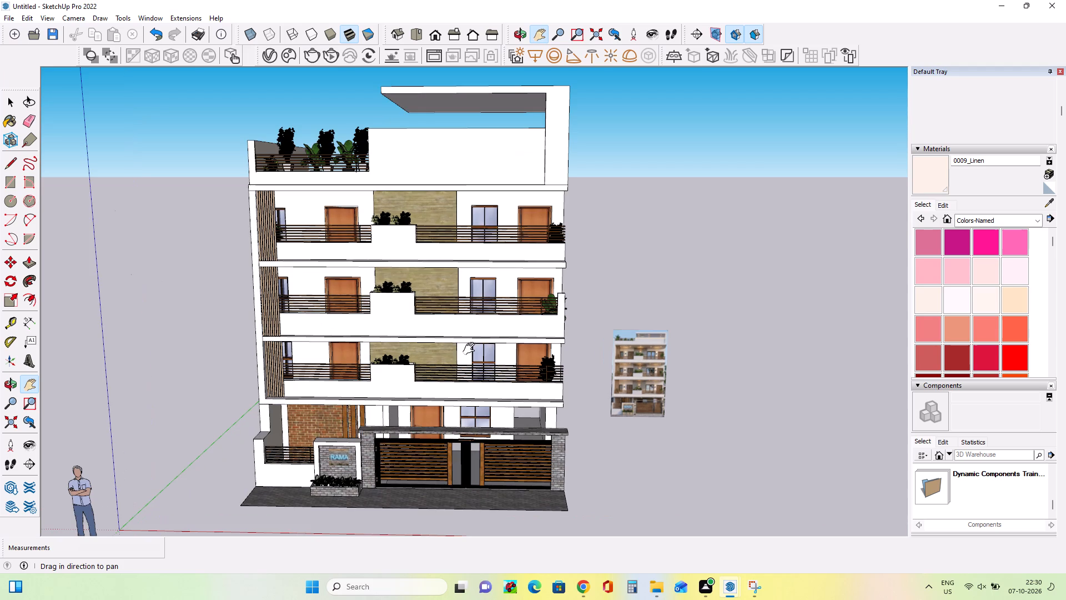
pyautogui.moveTo(464, 326); pyautogui.dragTo(466, 336)
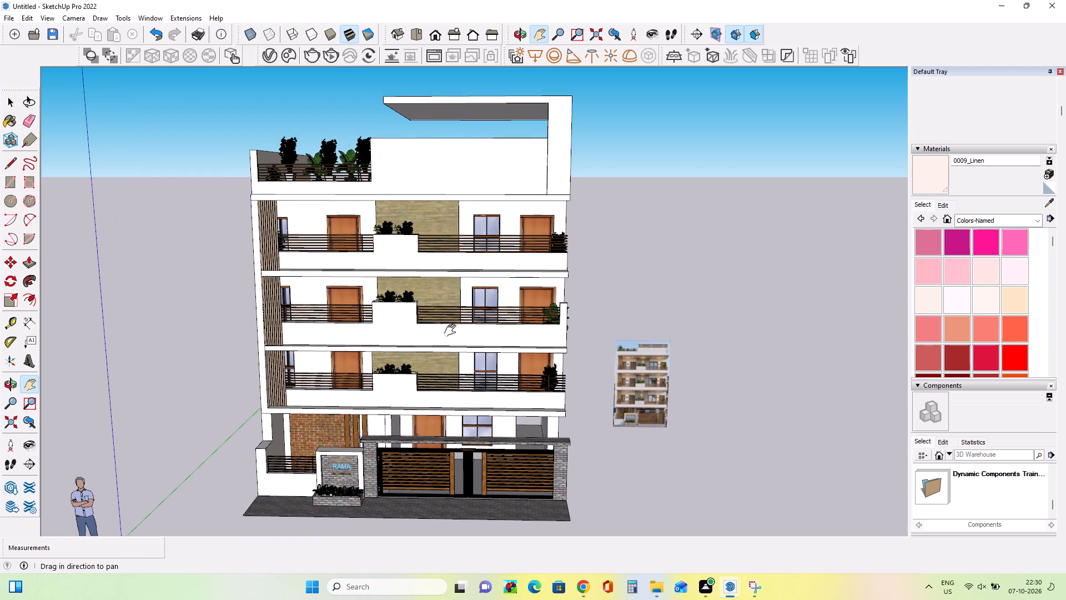
pyautogui.scroll(14, 661, 413)
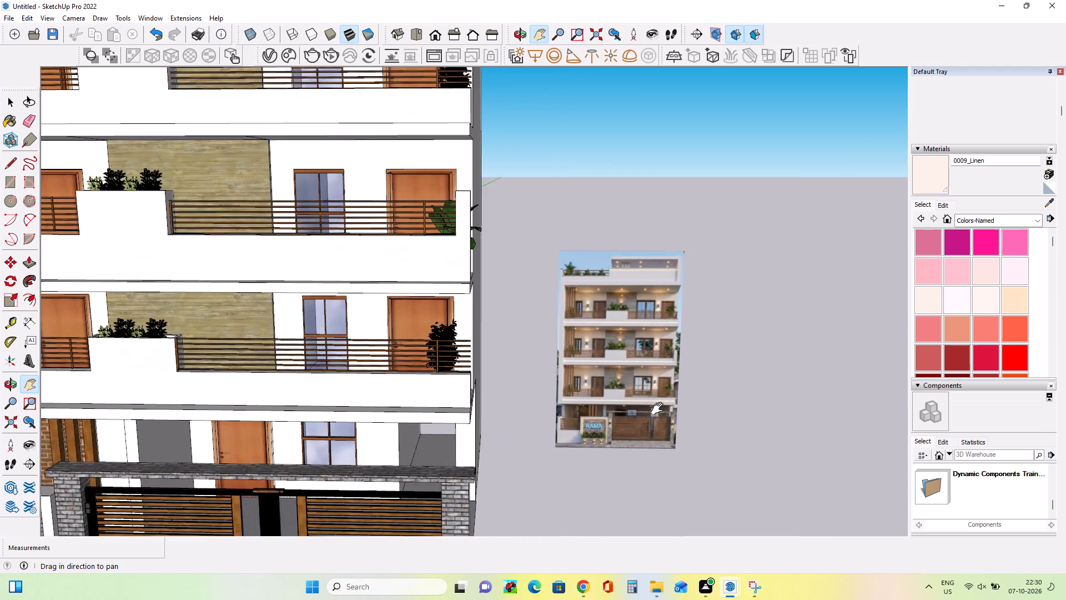
pyautogui.scroll(7, 660, 409)
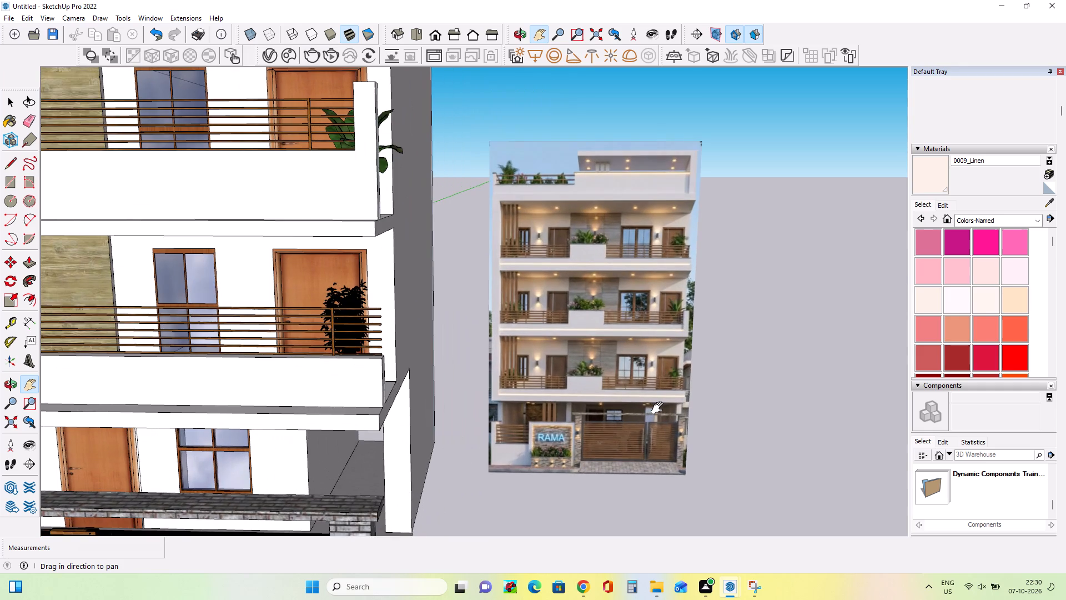
pyautogui.scroll(1, 660, 408)
pyautogui.scroll(-1, 660, 408)
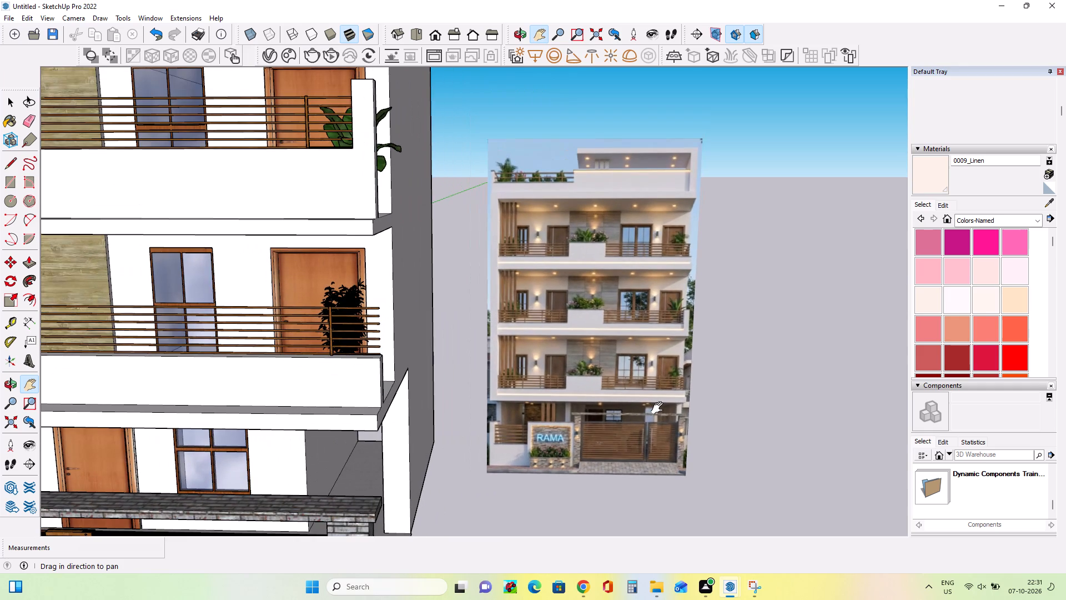
pyautogui.scroll(-2, 660, 408)
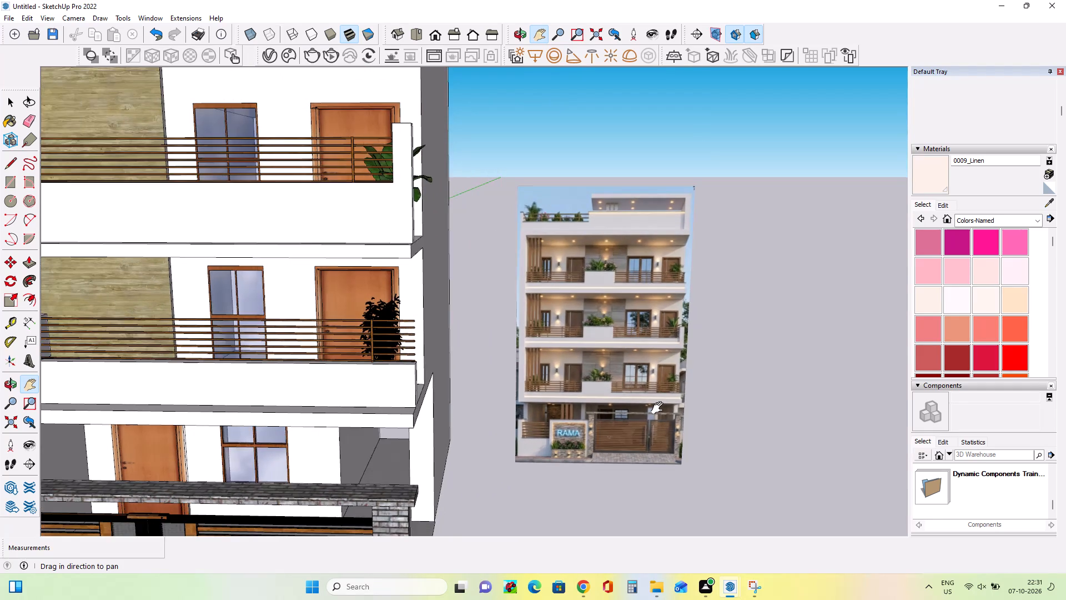
pyautogui.scroll(-18, 660, 408)
pyautogui.scroll(-5, 660, 408)
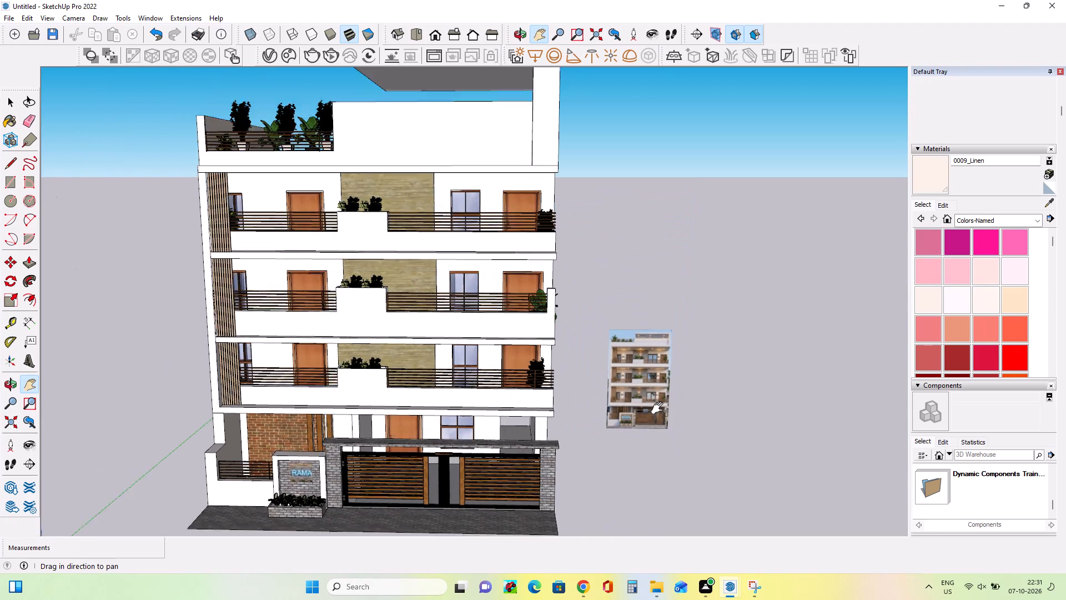
pyautogui.scroll(-4, 660, 408)
pyautogui.scroll(1, 443, 403)
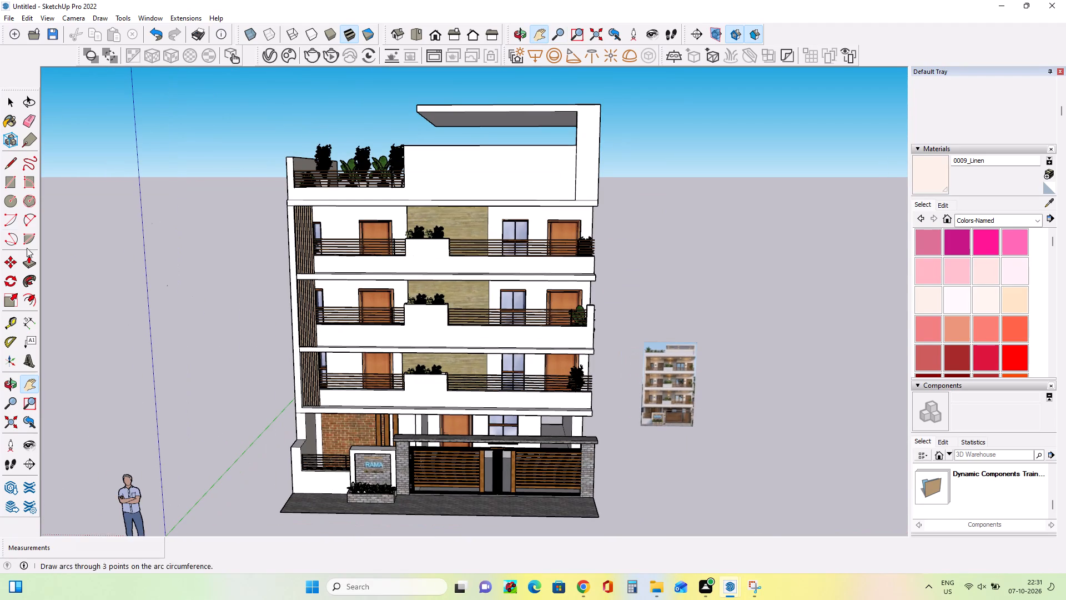
pyautogui.click(6, 14)
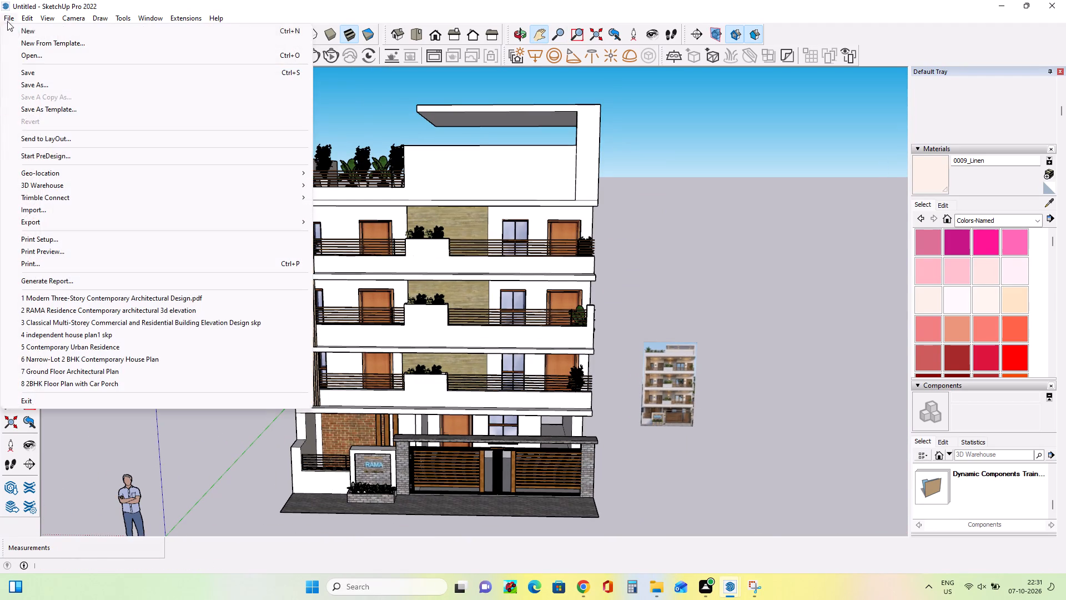
pyautogui.scroll(1, 25, 116)
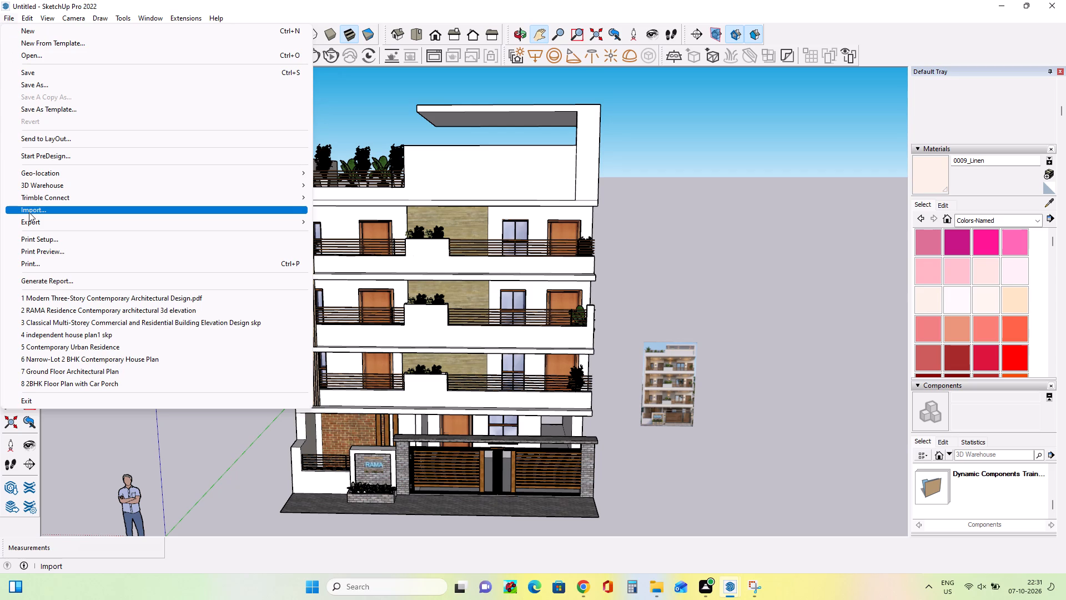
pyautogui.click(29, 212)
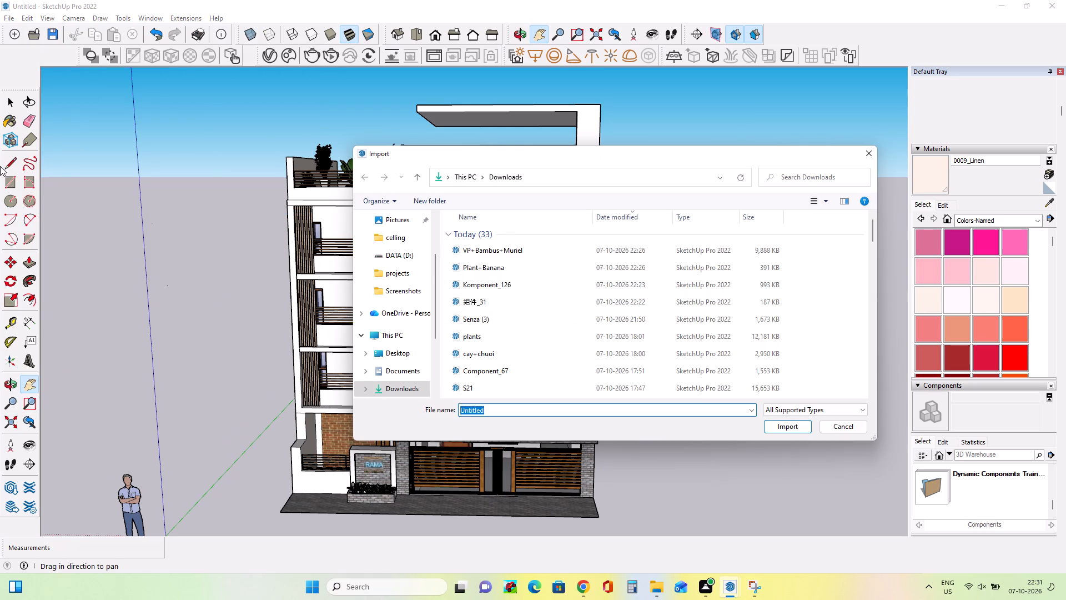
pyautogui.click(407, 355)
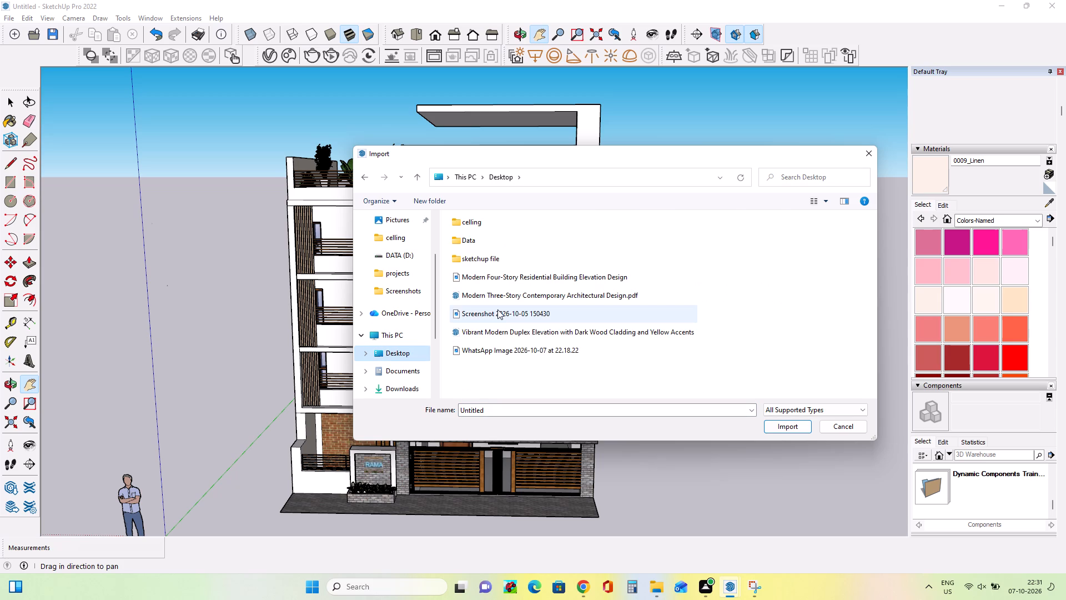
pyautogui.click(497, 309)
pyautogui.click(794, 465)
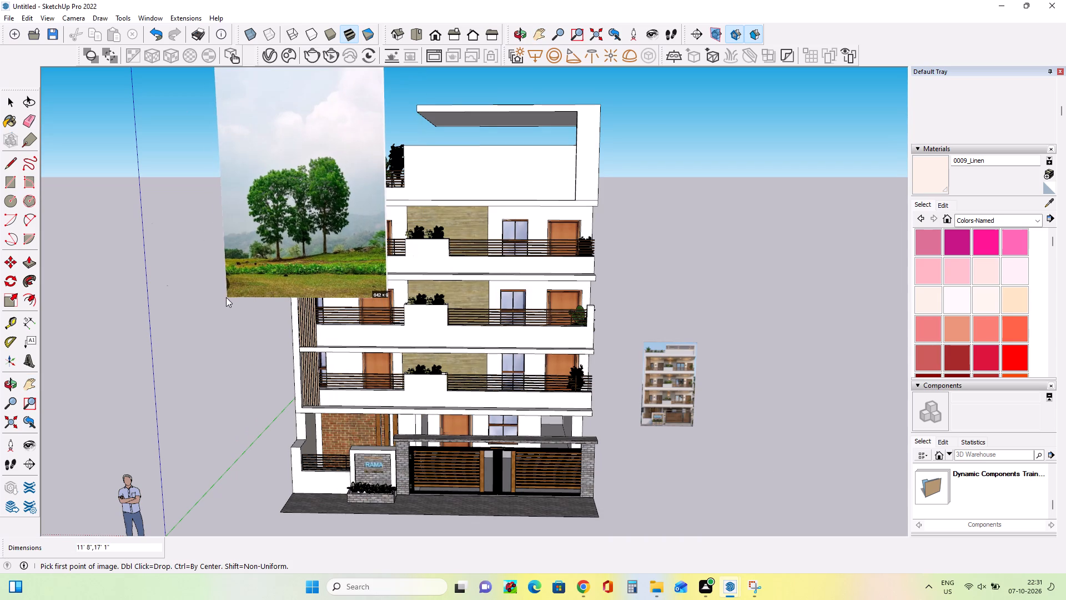
pyautogui.click(224, 297)
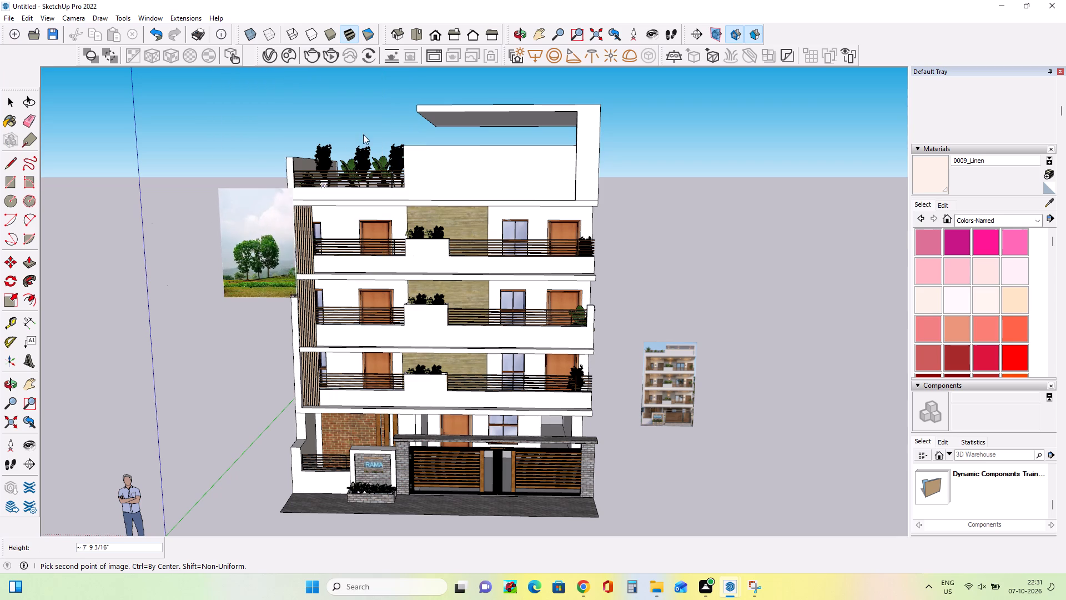
pyautogui.click(467, 99)
# Move the imported landscape image to stand behind the building as a backdrop.
pyautogui.moveTo(569, 286); pyautogui.dragTo(419, 318, button='middle')
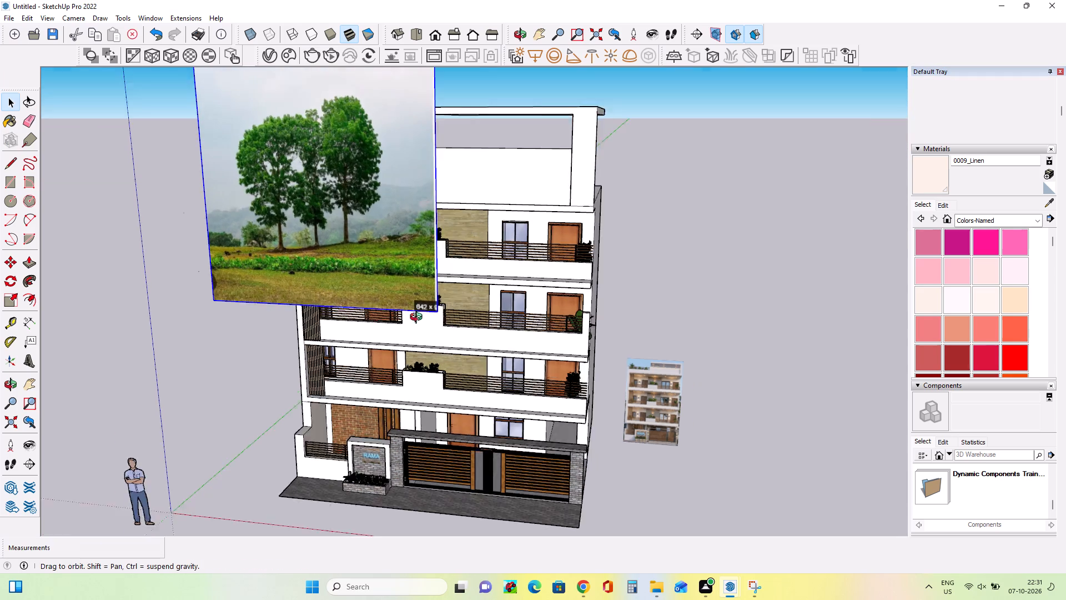
pyautogui.moveTo(419, 318); pyautogui.dragTo(167, 379, button='middle')
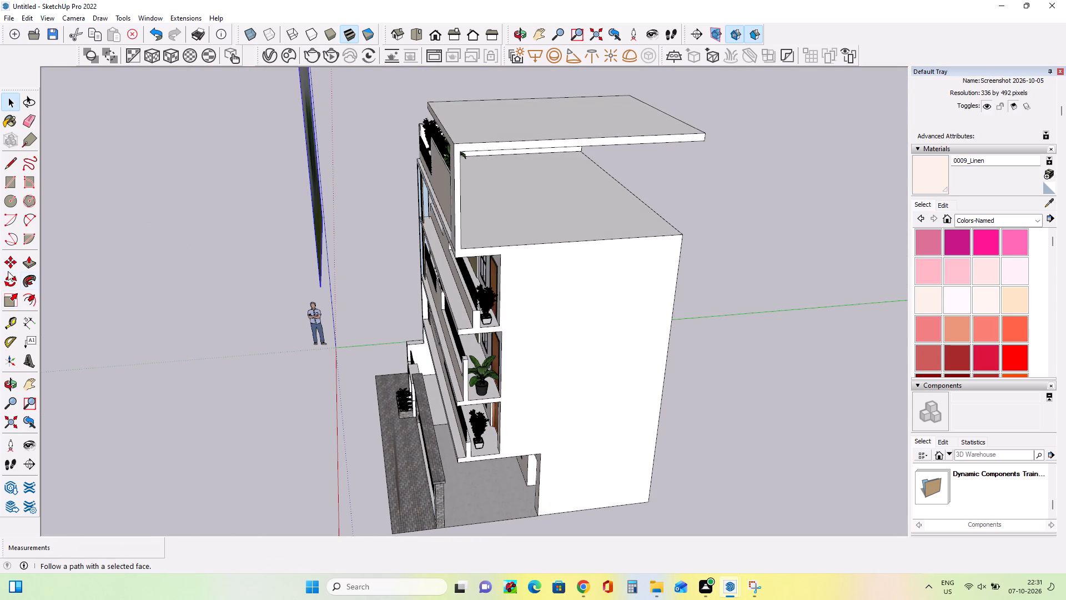
pyautogui.click(6, 264)
pyautogui.click(320, 288)
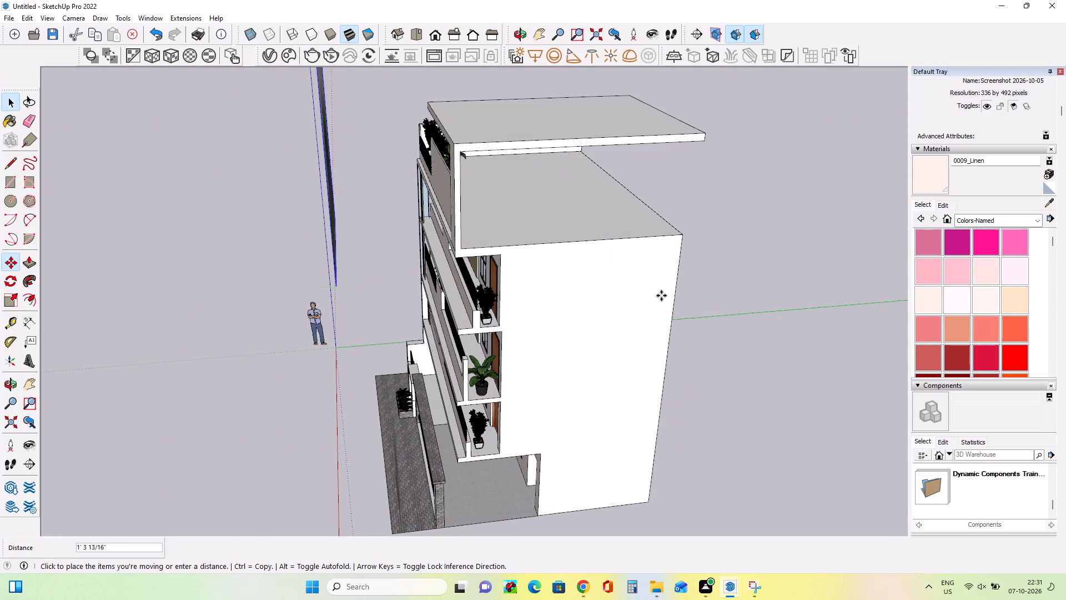
pyautogui.click(778, 358)
pyautogui.moveTo(641, 388); pyautogui.dragTo(707, 246, button='middle')
pyautogui.click(794, 233)
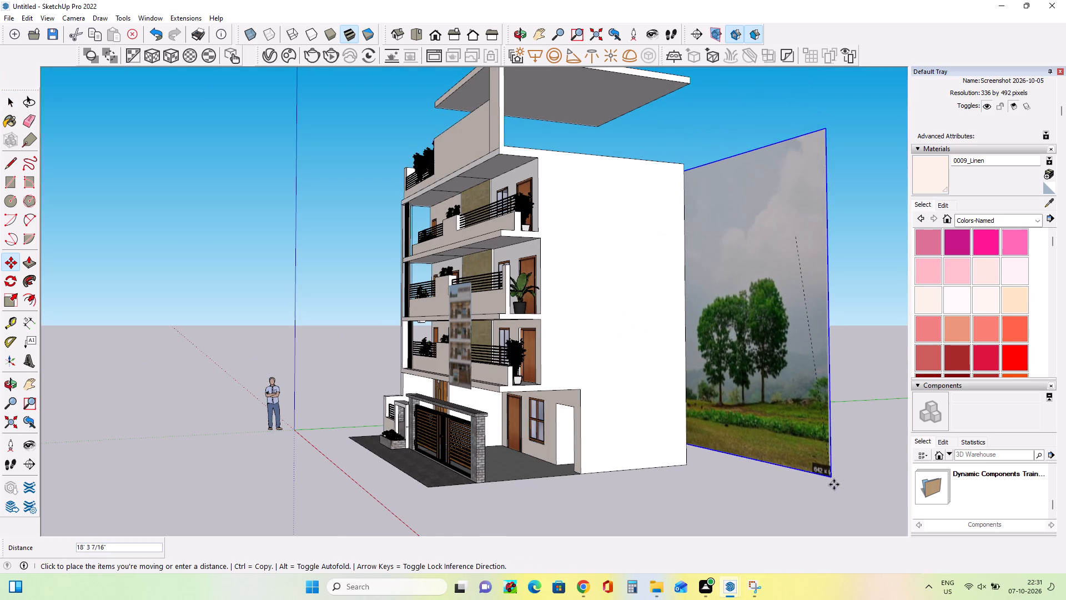
pyautogui.click(835, 489)
# Scale the landscape image to about three times its width and stretch it taller, so it spans behind the whole building.
pyautogui.moveTo(708, 368); pyautogui.dragTo(549, 437, button='middle')
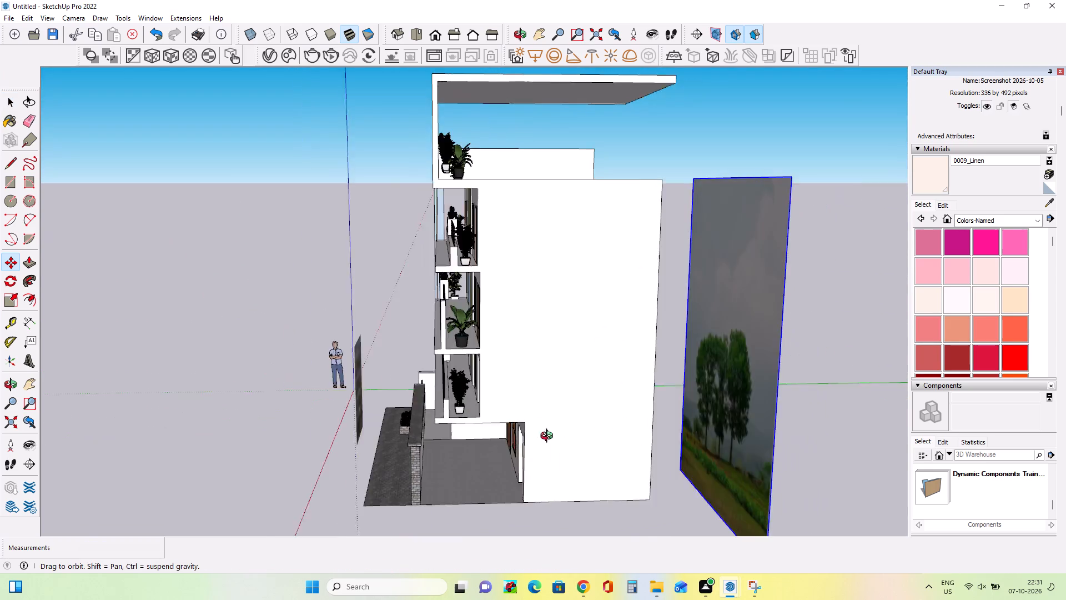
pyautogui.moveTo(549, 437); pyautogui.dragTo(459, 448, button='middle')
pyautogui.moveTo(666, 340); pyautogui.dragTo(535, 373, button='middle')
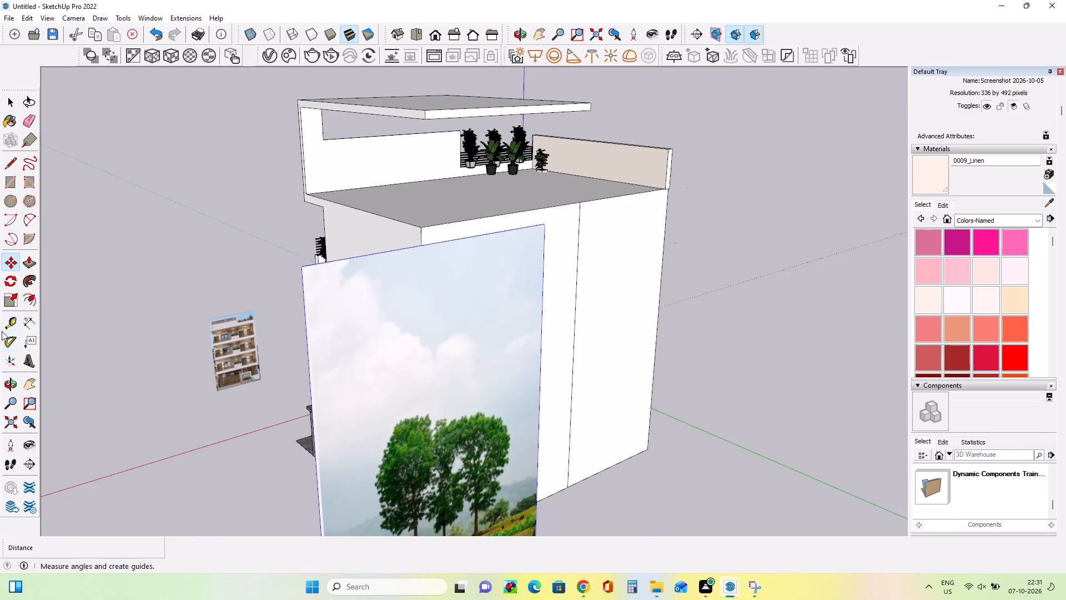
pyautogui.click(8, 309)
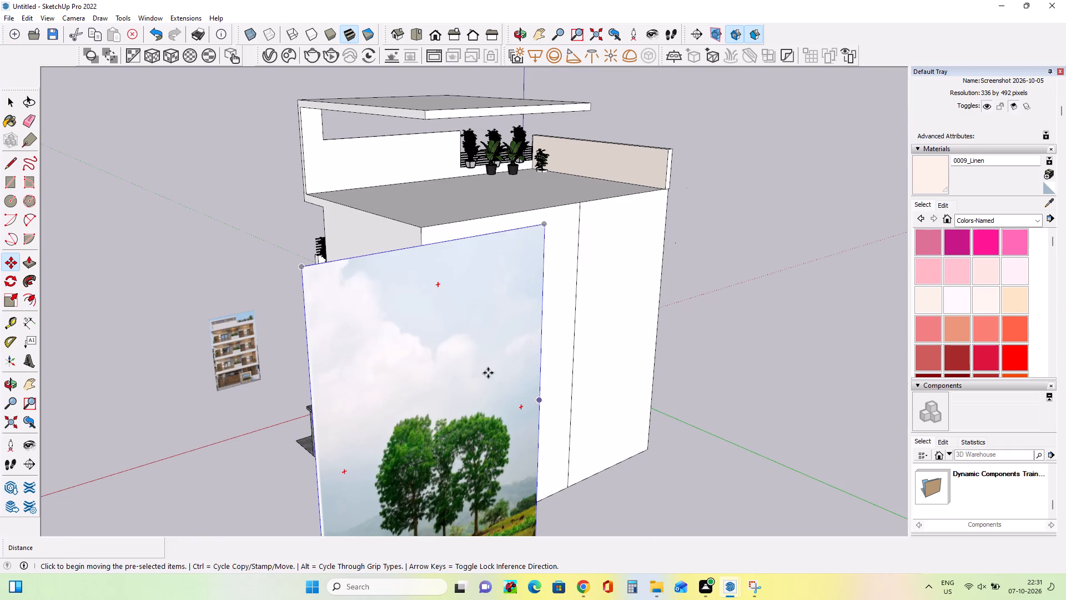
pyautogui.click(9, 301)
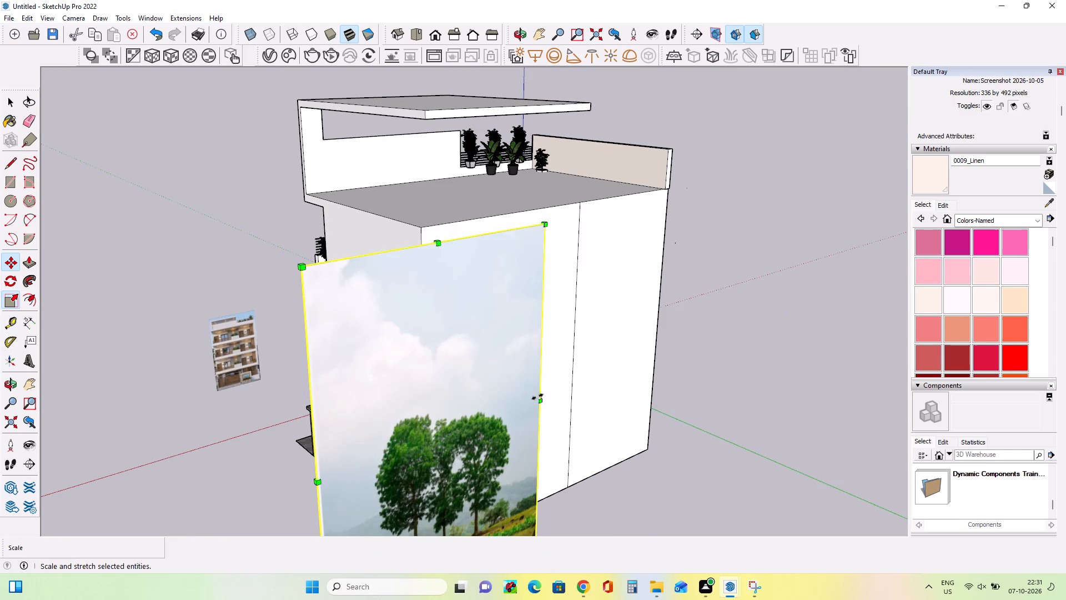
pyautogui.click(537, 397)
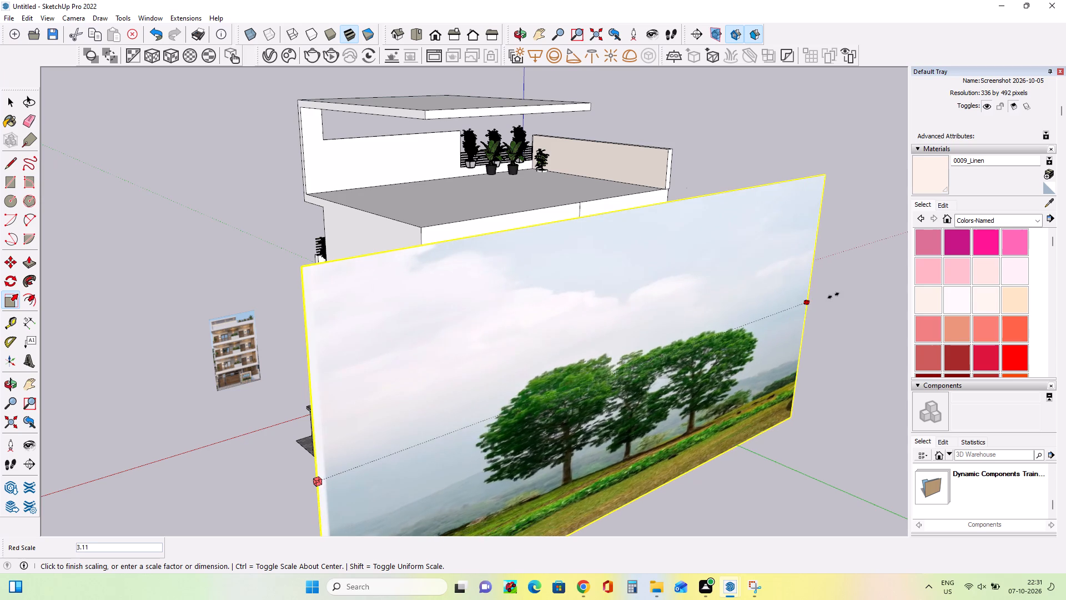
pyautogui.click(833, 296)
pyautogui.click(665, 202)
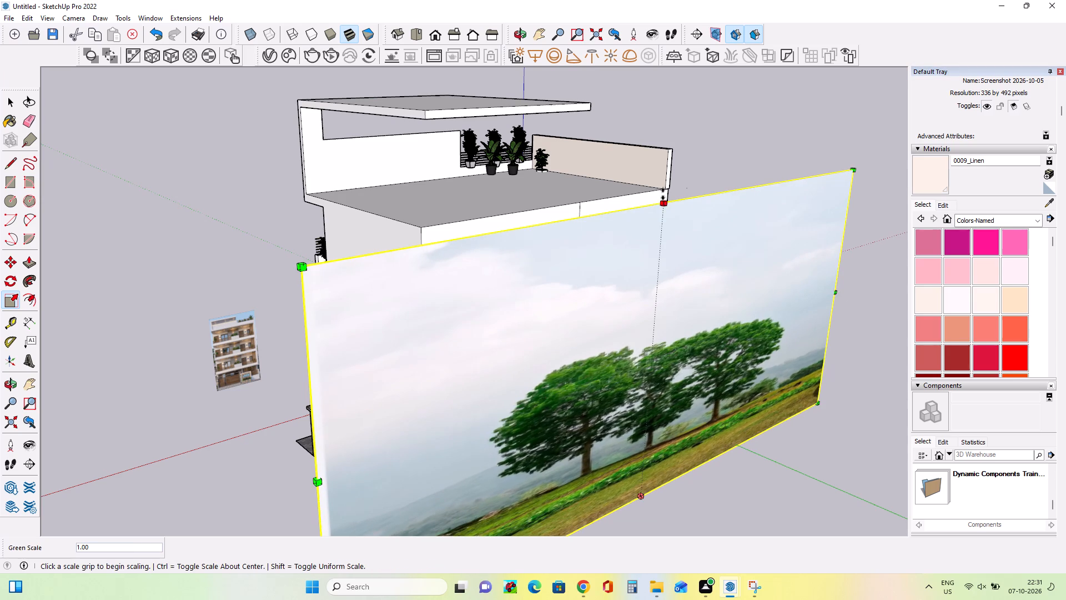
pyautogui.click(631, 70)
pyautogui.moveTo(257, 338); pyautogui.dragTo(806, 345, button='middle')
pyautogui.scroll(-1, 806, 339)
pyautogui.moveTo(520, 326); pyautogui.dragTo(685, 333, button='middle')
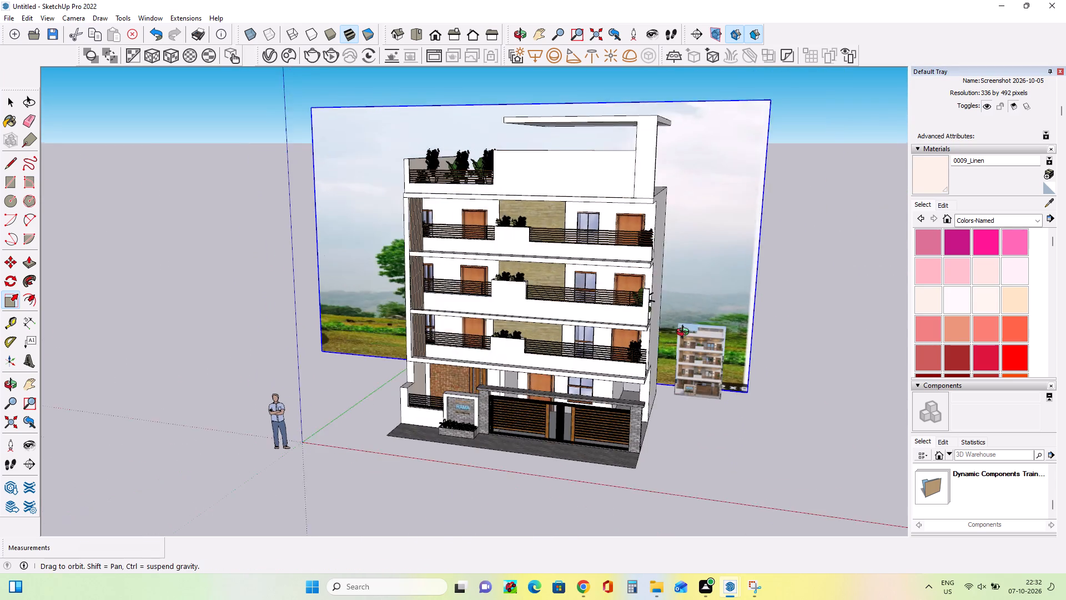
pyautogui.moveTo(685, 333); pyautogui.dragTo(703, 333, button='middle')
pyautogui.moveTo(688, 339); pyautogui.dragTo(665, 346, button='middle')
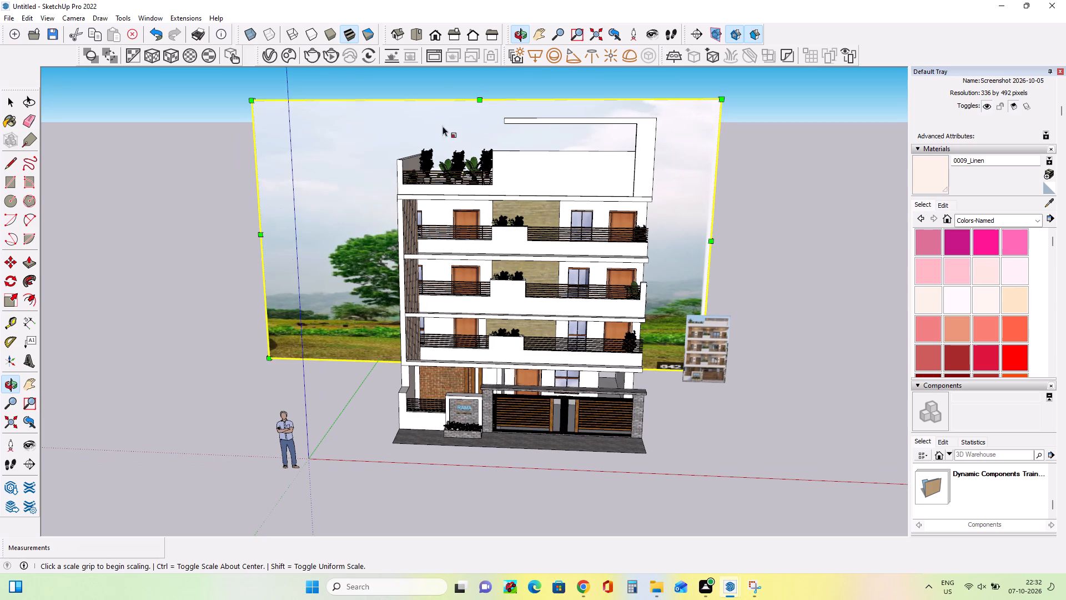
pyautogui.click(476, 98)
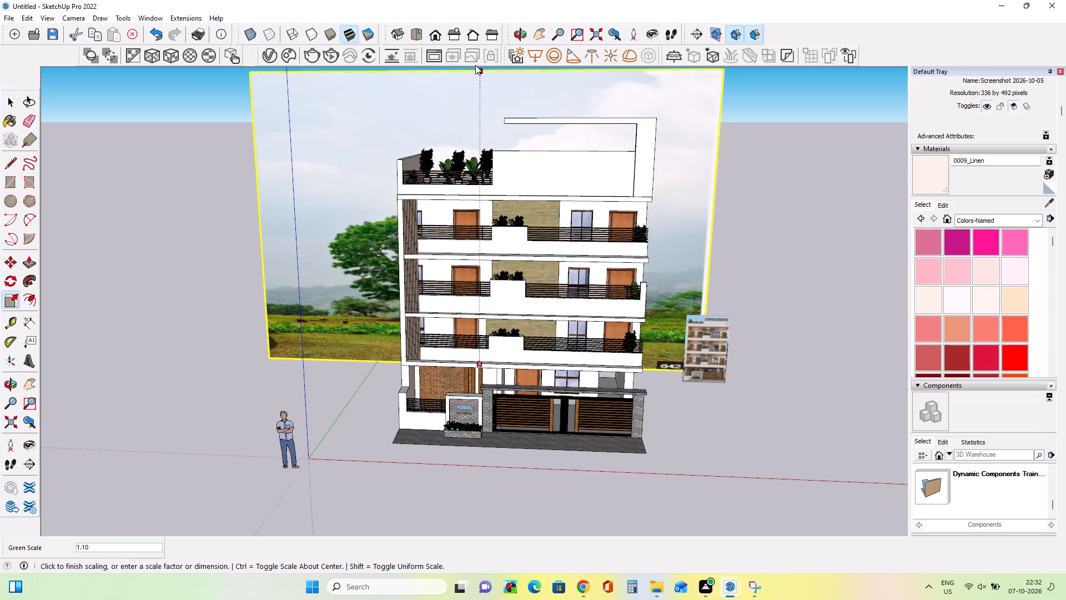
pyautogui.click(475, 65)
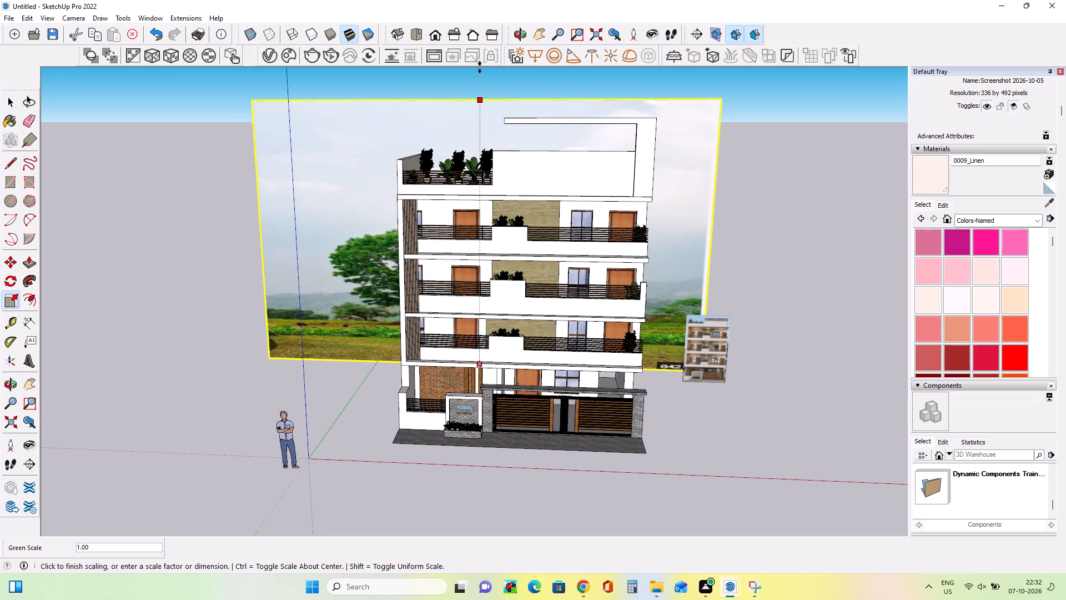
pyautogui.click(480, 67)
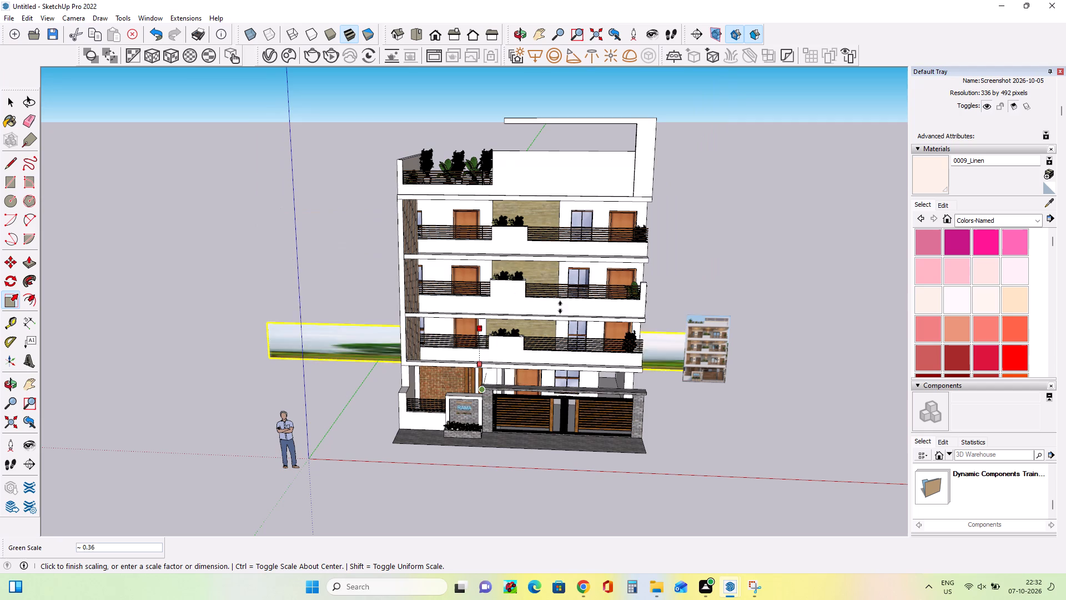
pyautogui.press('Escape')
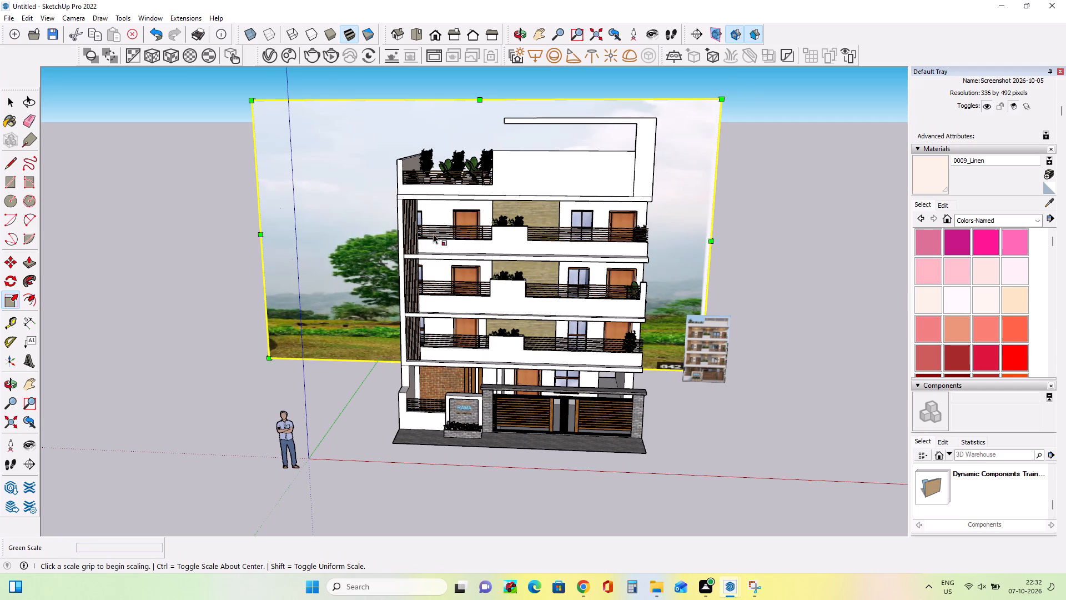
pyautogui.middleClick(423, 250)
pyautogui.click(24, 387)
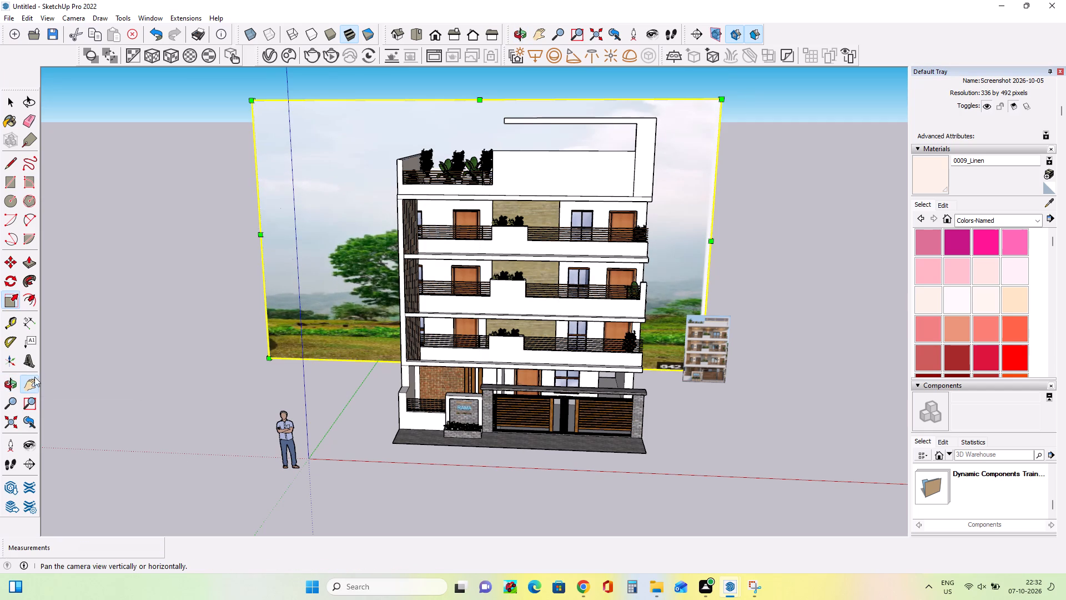
# Stretch the landscape backdrop image upward to about 1.38 times its height, so it rises well above the building's roof.
pyautogui.moveTo(329, 277); pyautogui.dragTo(320, 388)
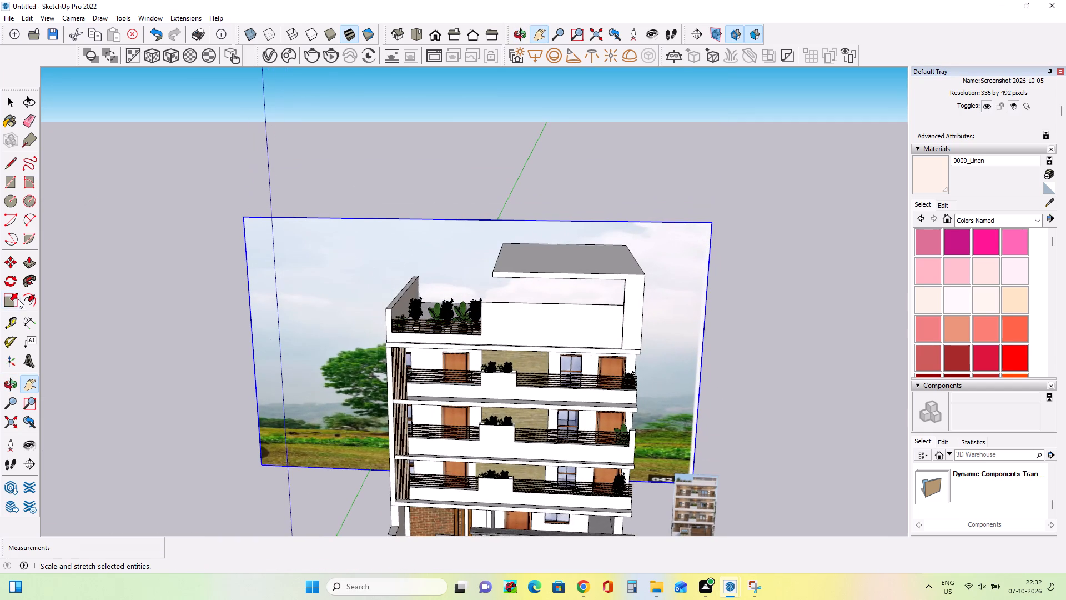
pyautogui.click(8, 301)
pyautogui.click(476, 216)
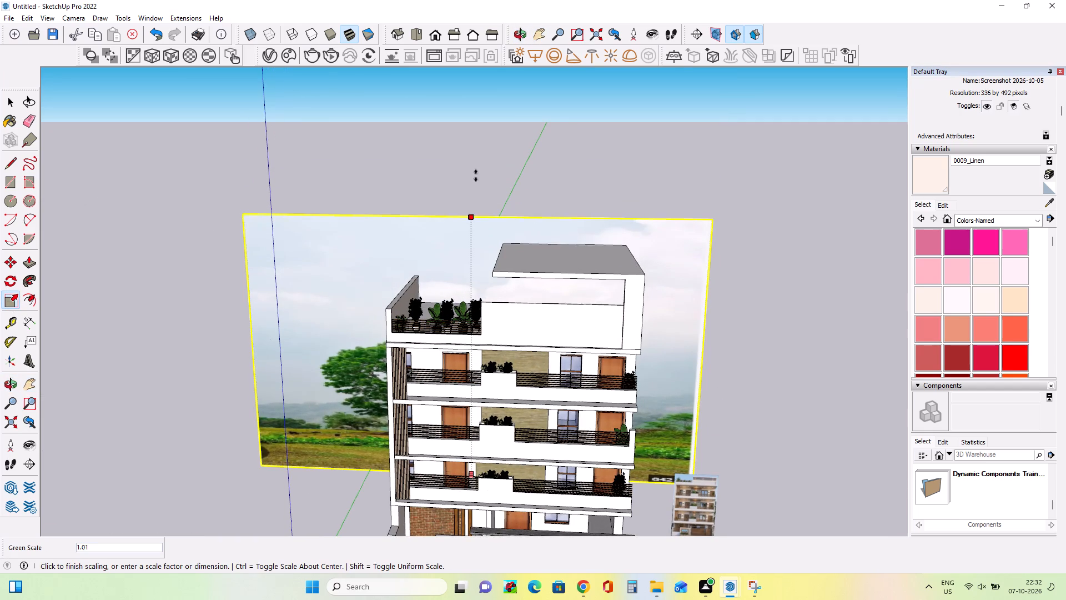
pyautogui.click(486, 110)
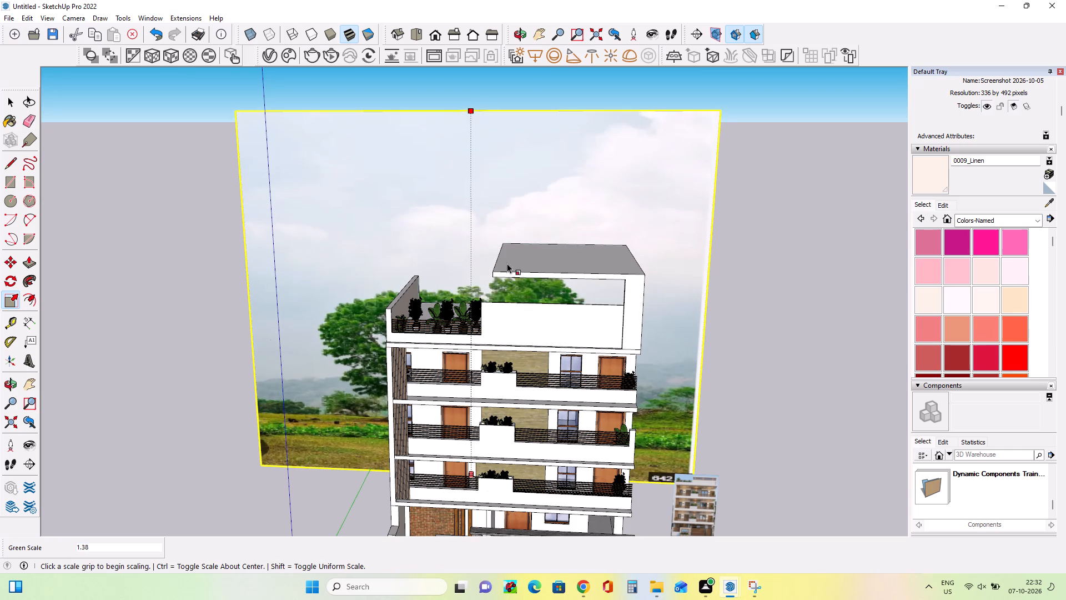
# Draw a ground rectangle about 60' by 11' from the backdrop's bottom corner forward to just past the building's front.
pyautogui.click(28, 382)
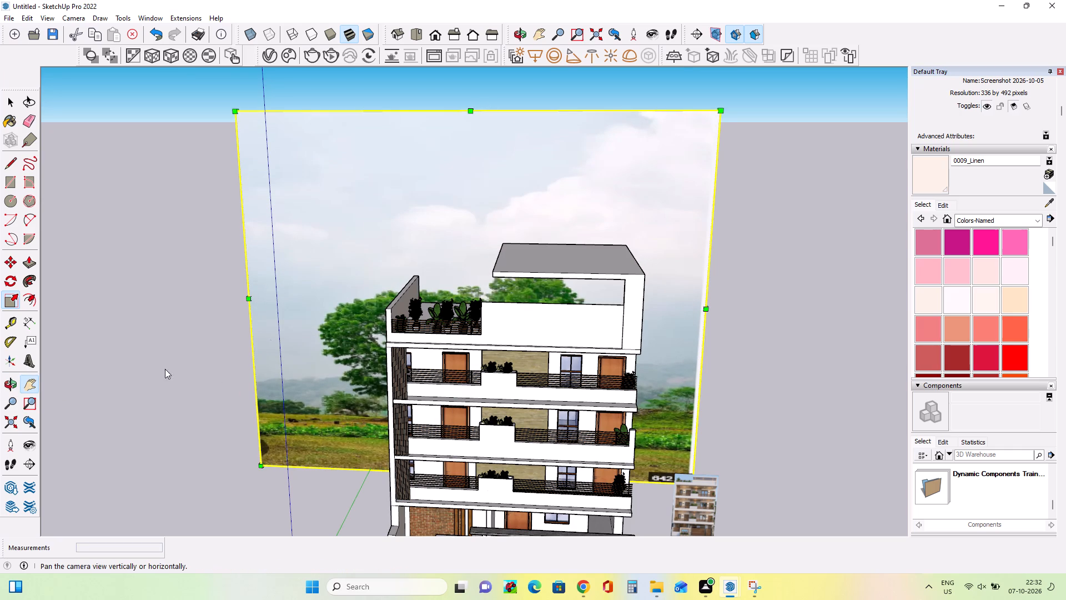
pyautogui.moveTo(385, 341); pyautogui.dragTo(357, 278)
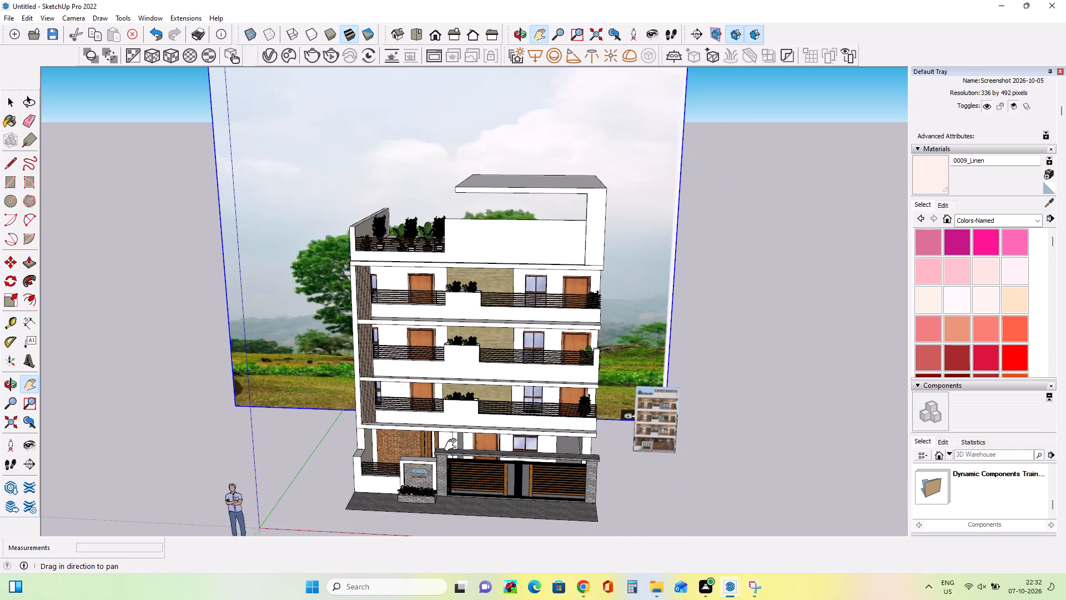
pyautogui.moveTo(453, 445); pyautogui.dragTo(450, 413, button='middle')
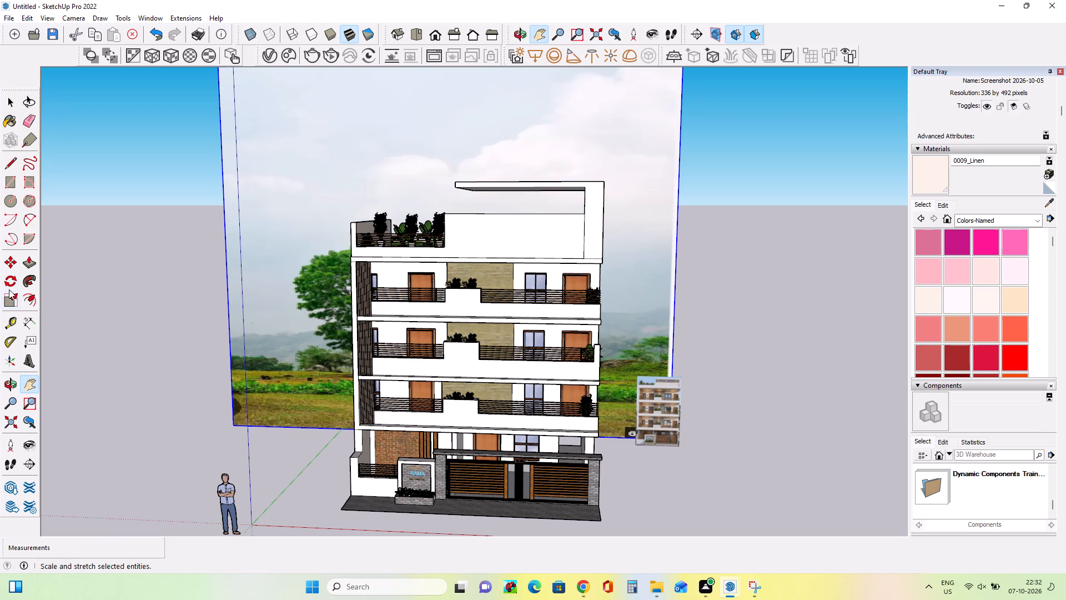
pyautogui.click(11, 178)
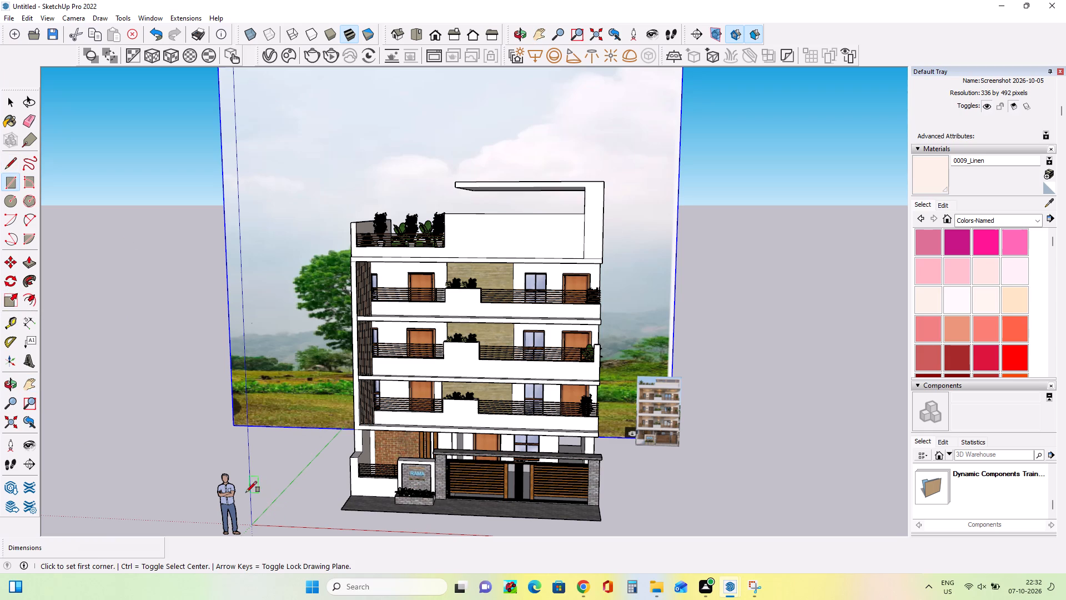
pyautogui.click(234, 427)
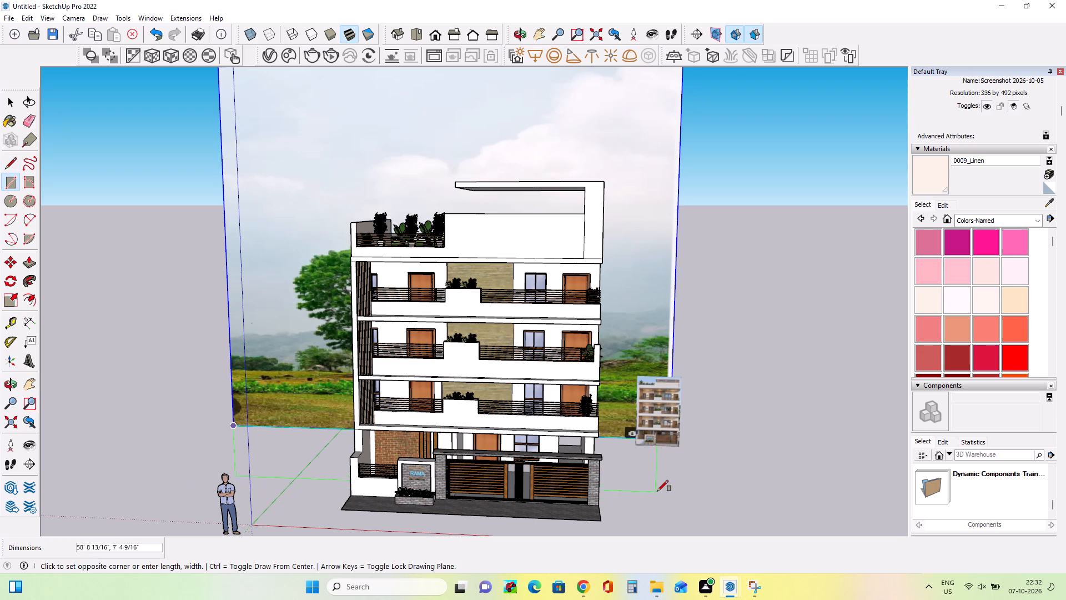
pyautogui.click(693, 538)
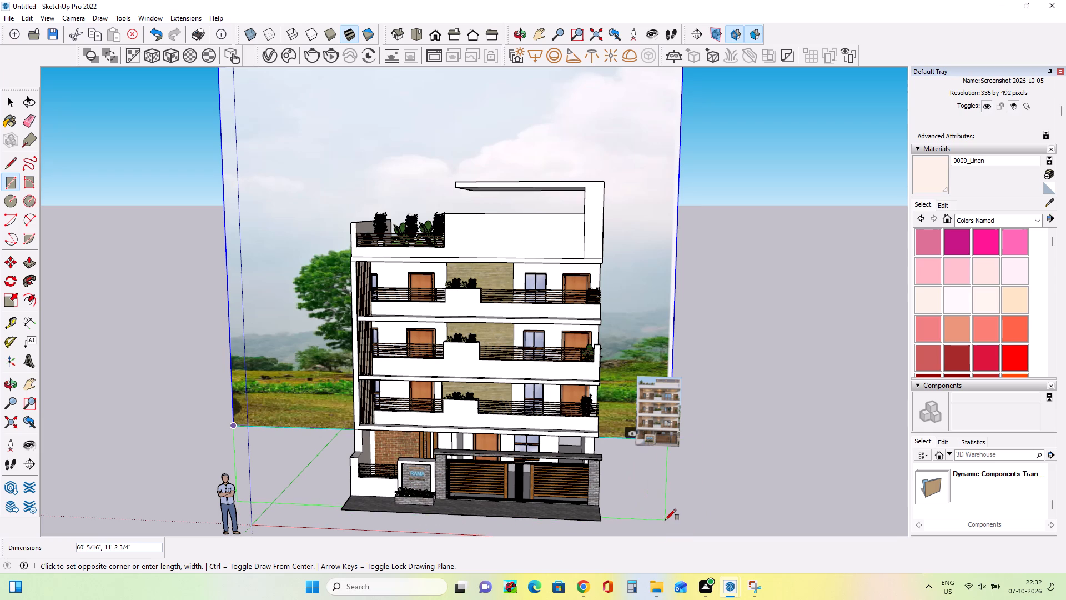
pyautogui.click(665, 520)
# Paint the new ground rectangle with Grass Dark Green from the Landscaping, Fencing and Vegetation materials.
pyautogui.moveTo(659, 521); pyautogui.dragTo(657, 521, button='middle')
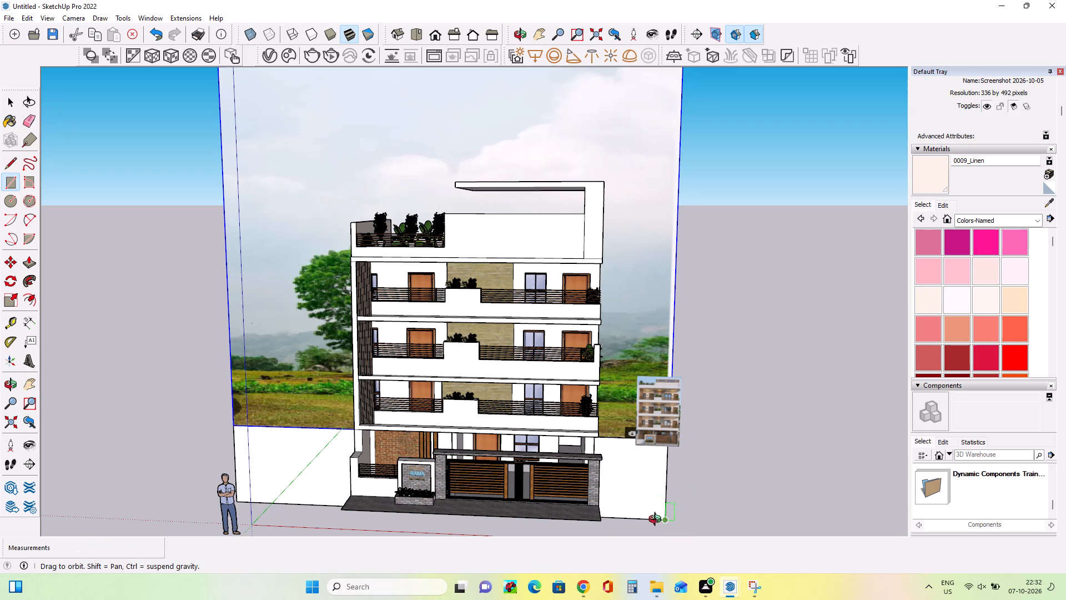
pyautogui.moveTo(657, 521); pyautogui.dragTo(646, 493, button='middle')
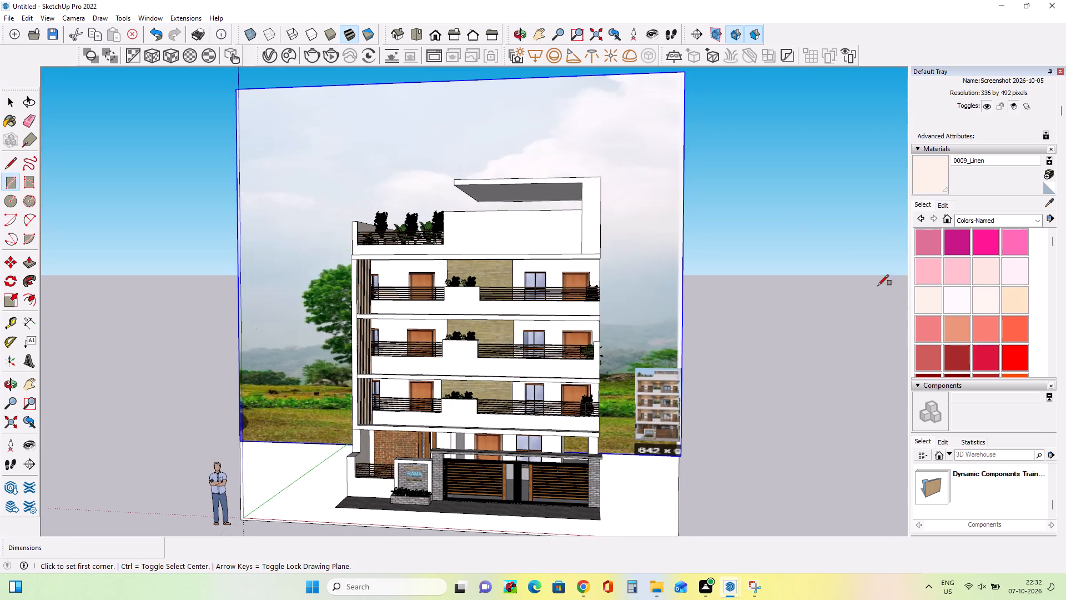
pyautogui.click(981, 224)
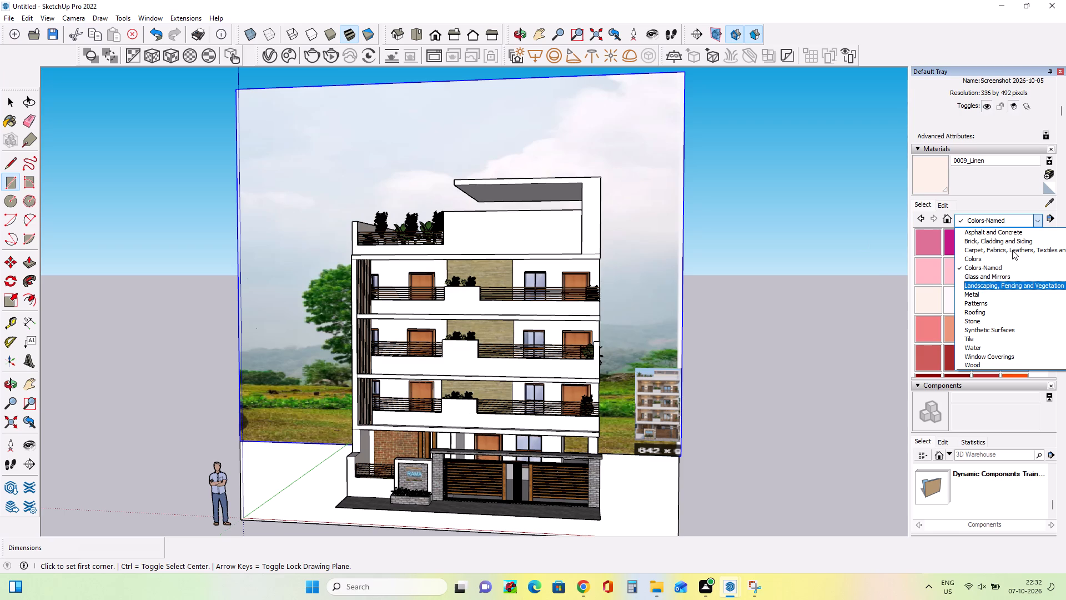
pyautogui.click(1016, 288)
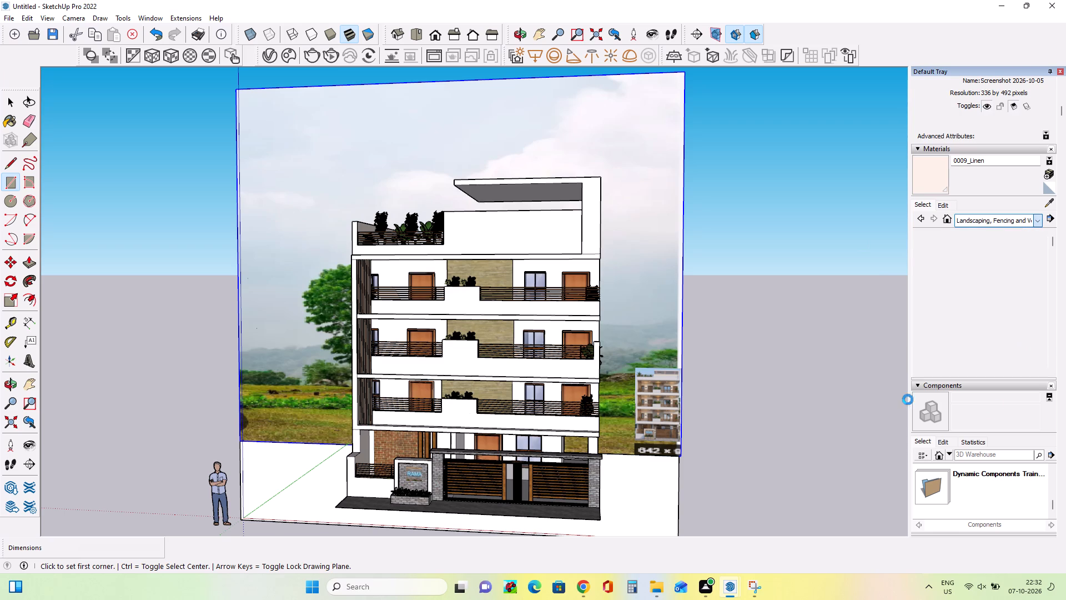
pyautogui.click(1008, 292)
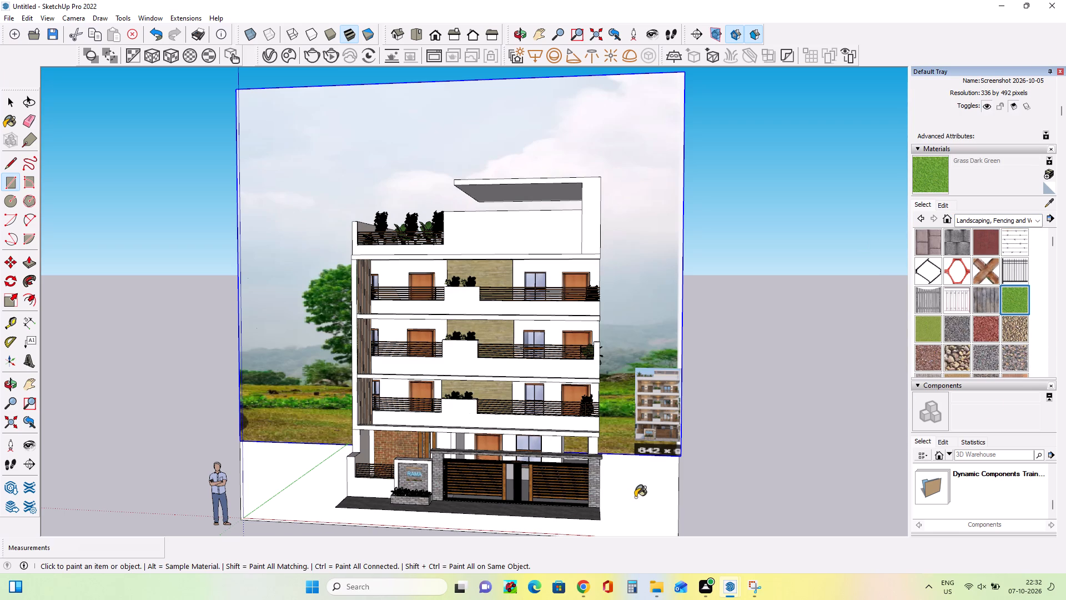
pyautogui.click(635, 497)
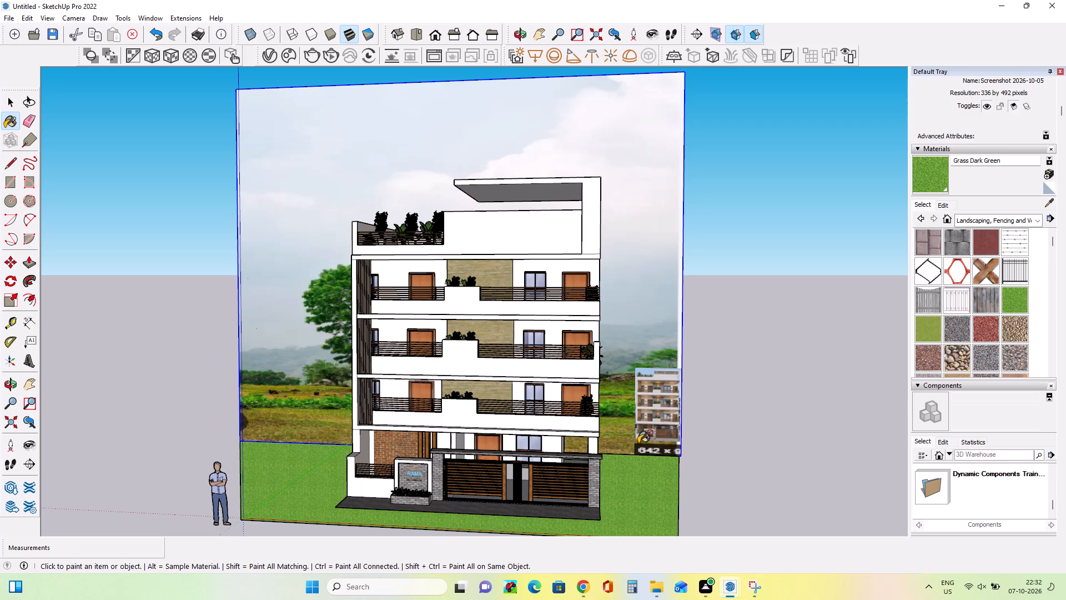
# Move the small building reference image about 12' sideways, clear of the backdrop and the grass.
pyautogui.click(7, 102)
pyautogui.click(665, 406)
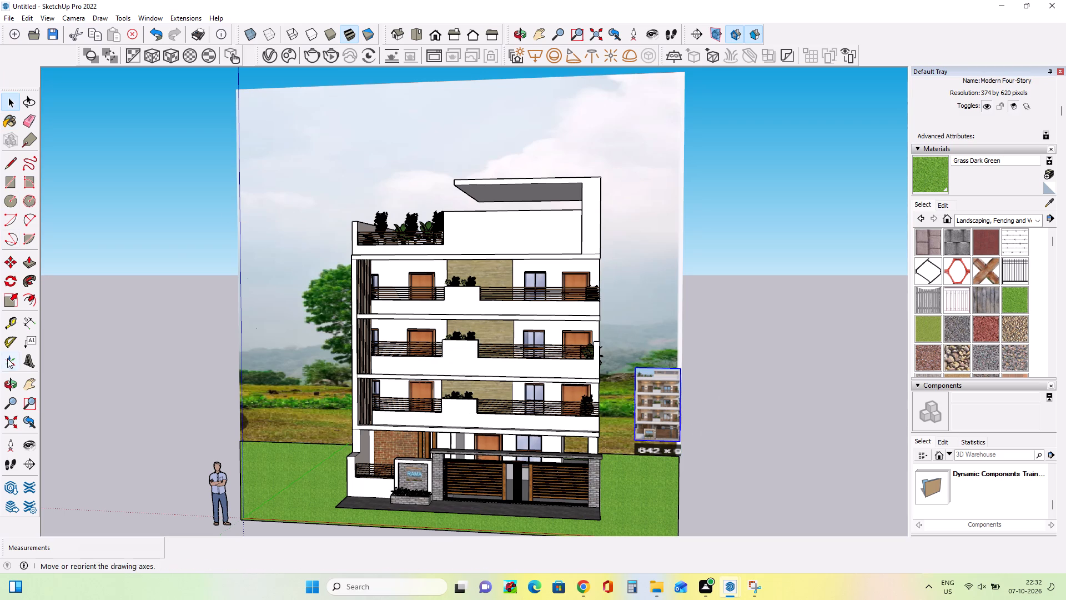
pyautogui.click(13, 266)
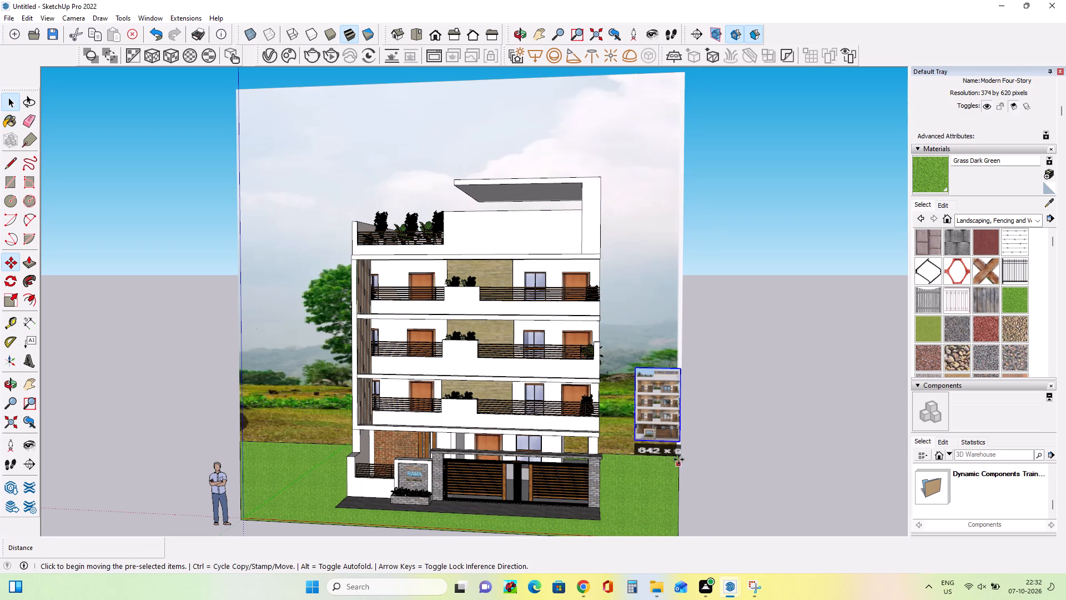
pyautogui.click(680, 442)
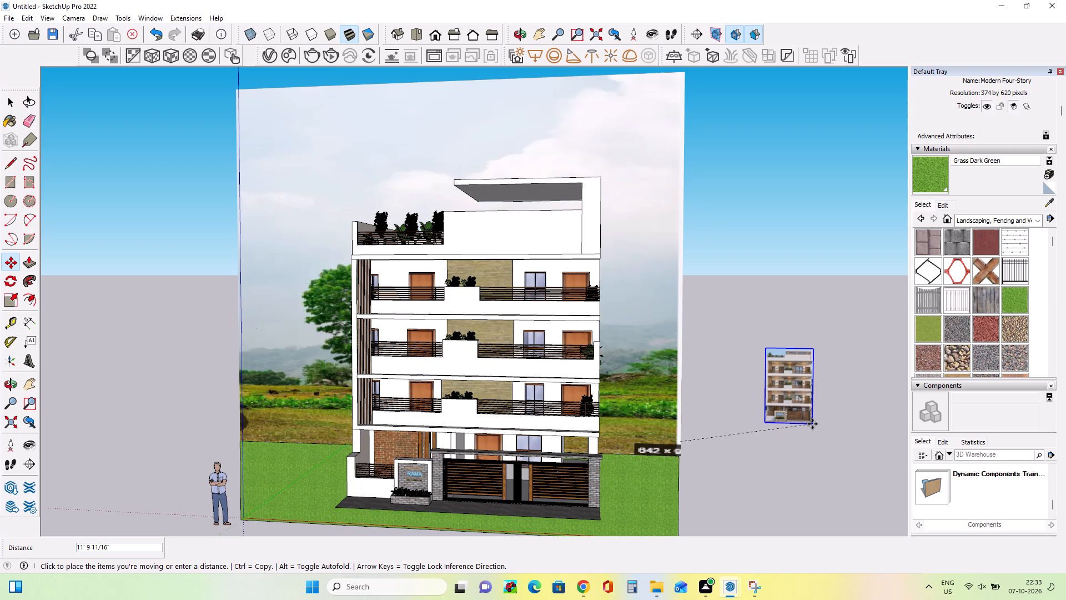
pyautogui.click(814, 423)
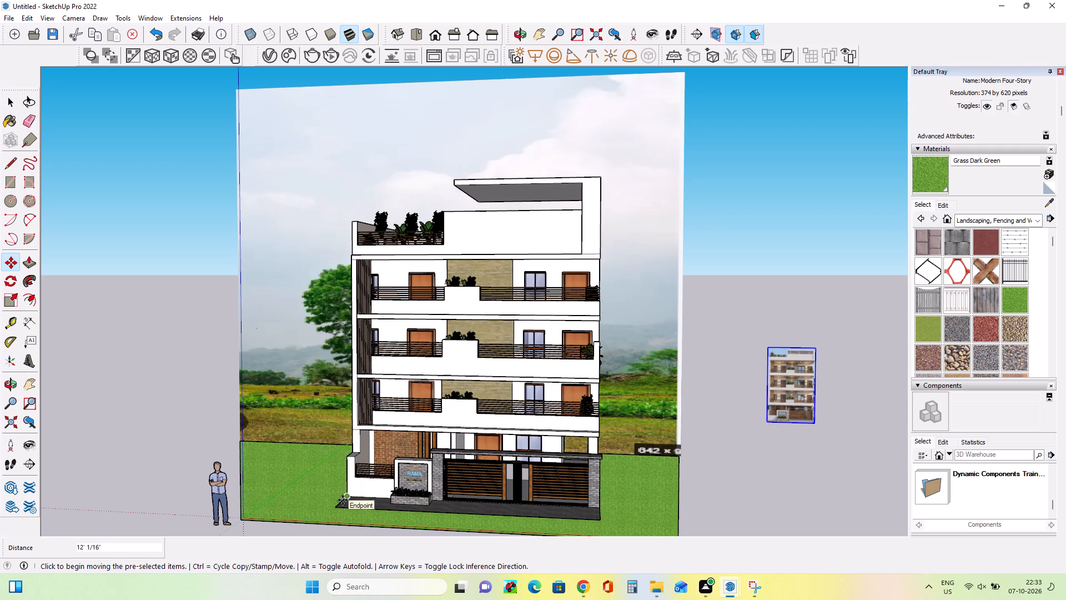
# Erase the standing human scale figure beside the building.
pyautogui.scroll(2, 343, 500)
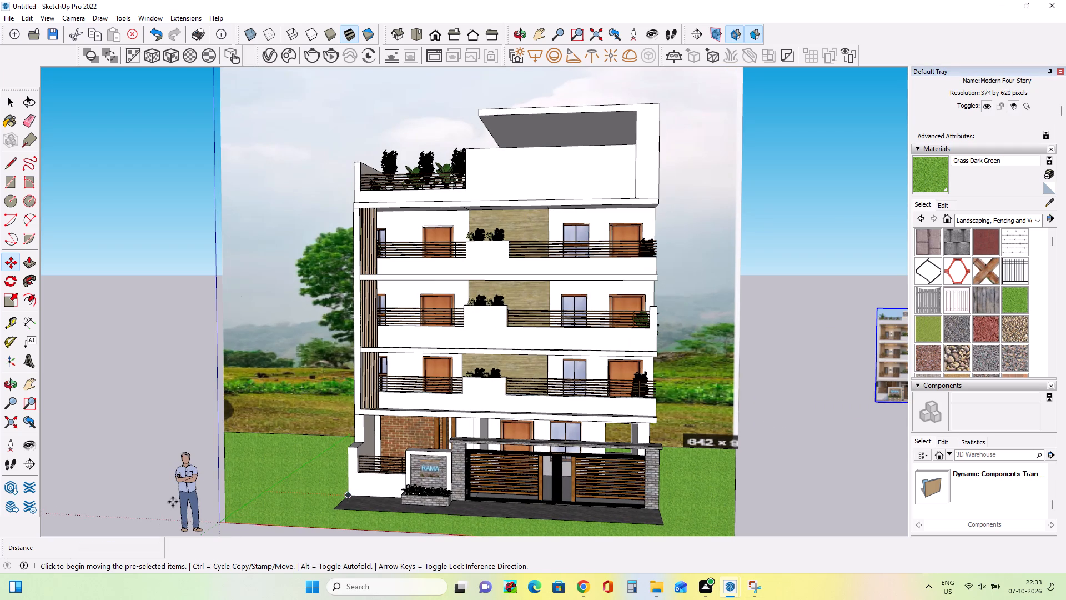
pyautogui.click(33, 394)
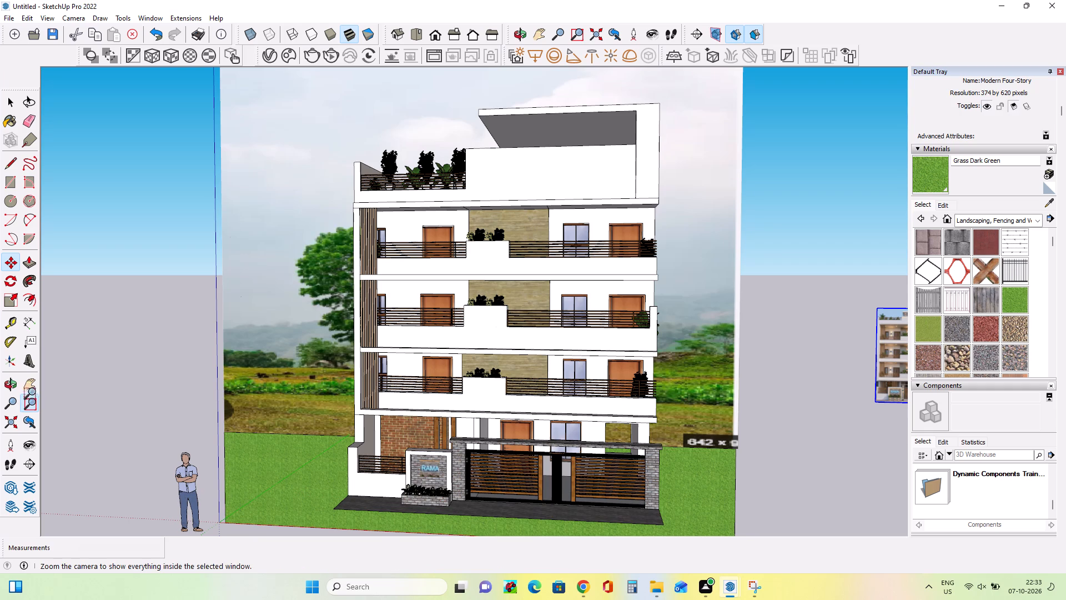
pyautogui.click(34, 381)
pyautogui.moveTo(327, 421); pyautogui.dragTo(407, 398)
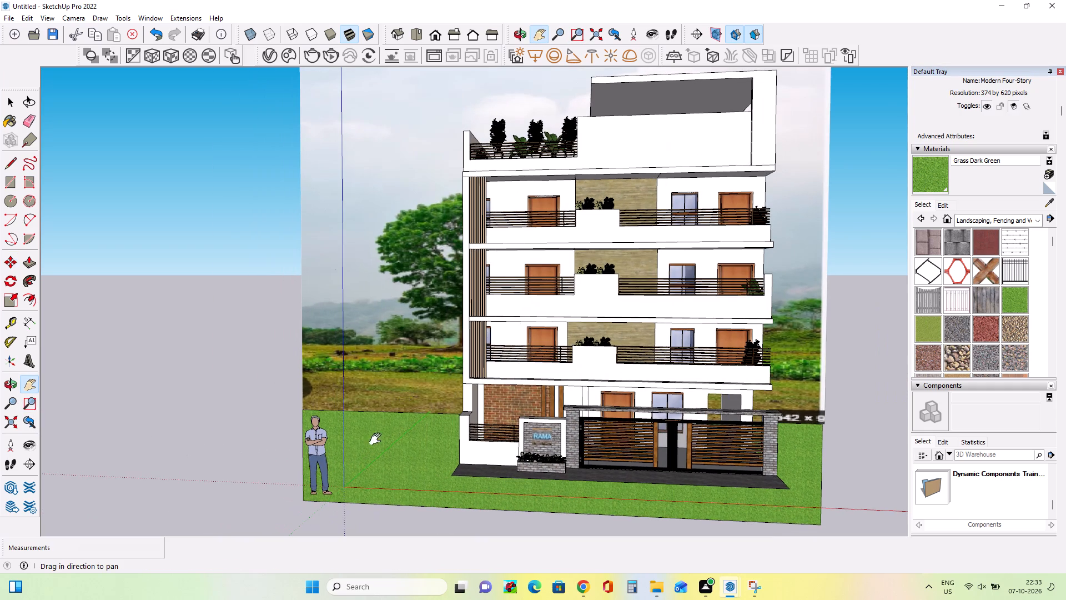
pyautogui.click(321, 468)
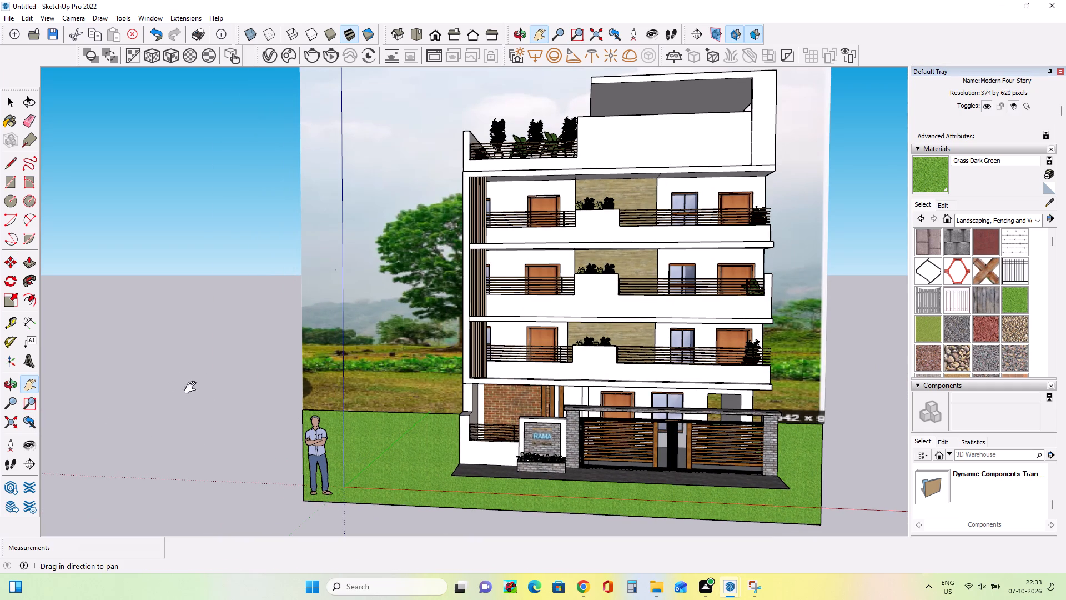
pyautogui.click(23, 123)
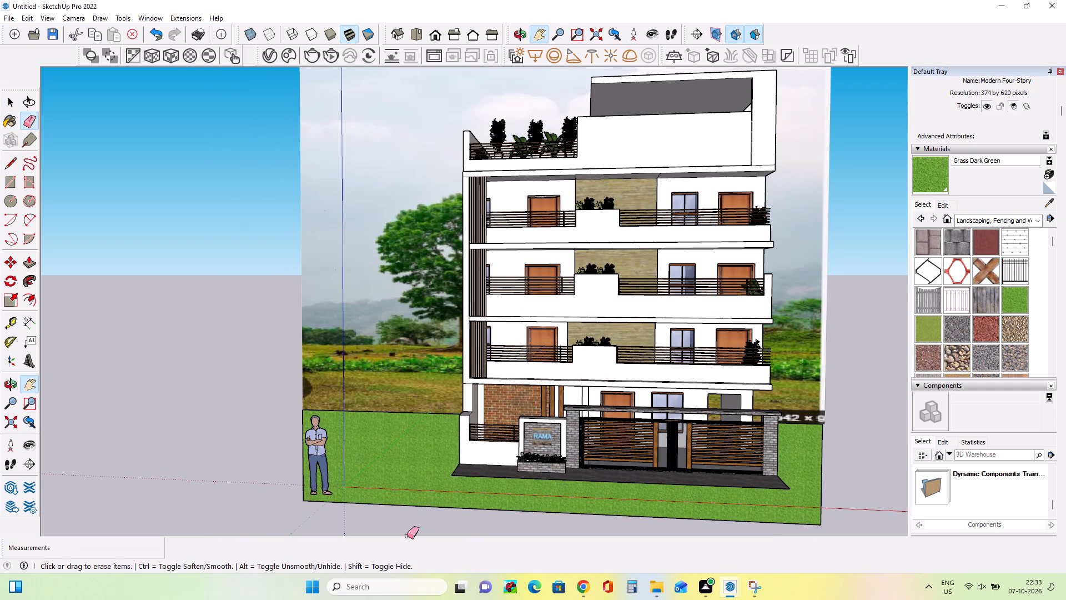
pyautogui.click(315, 456)
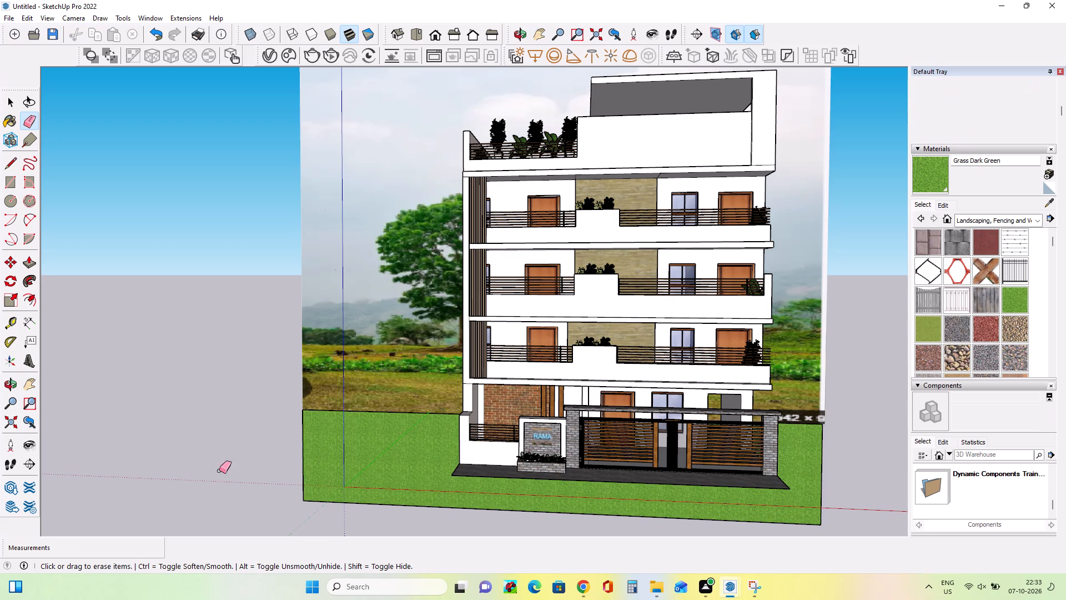
# Frame the building with its backdrop and grass in the view and start a non-interactive render.
pyautogui.scroll(-11, 236, 444)
pyautogui.scroll(3, 480, 416)
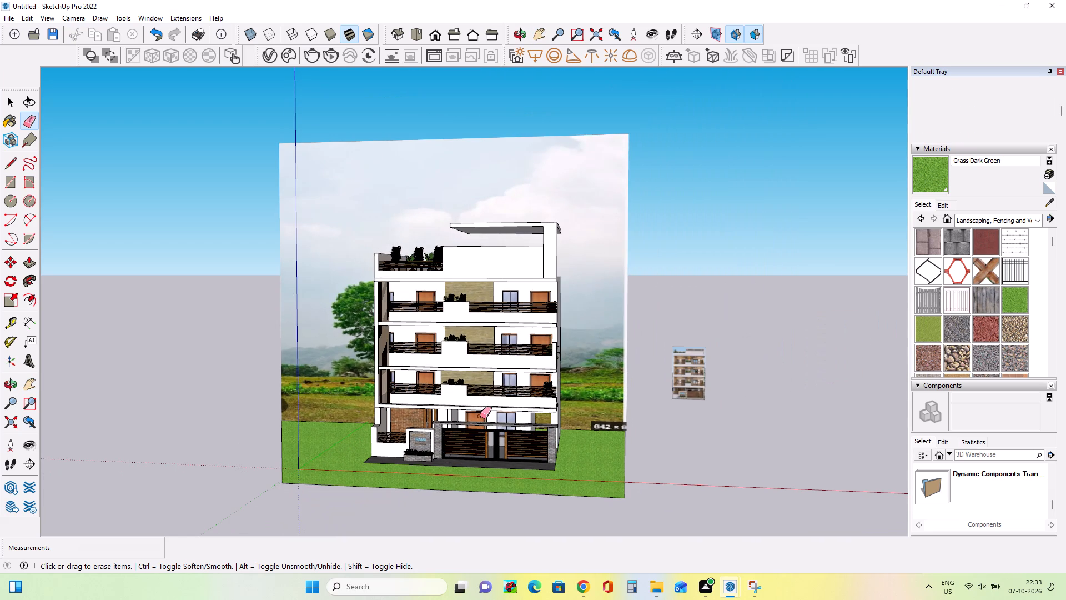
pyautogui.scroll(2, 480, 416)
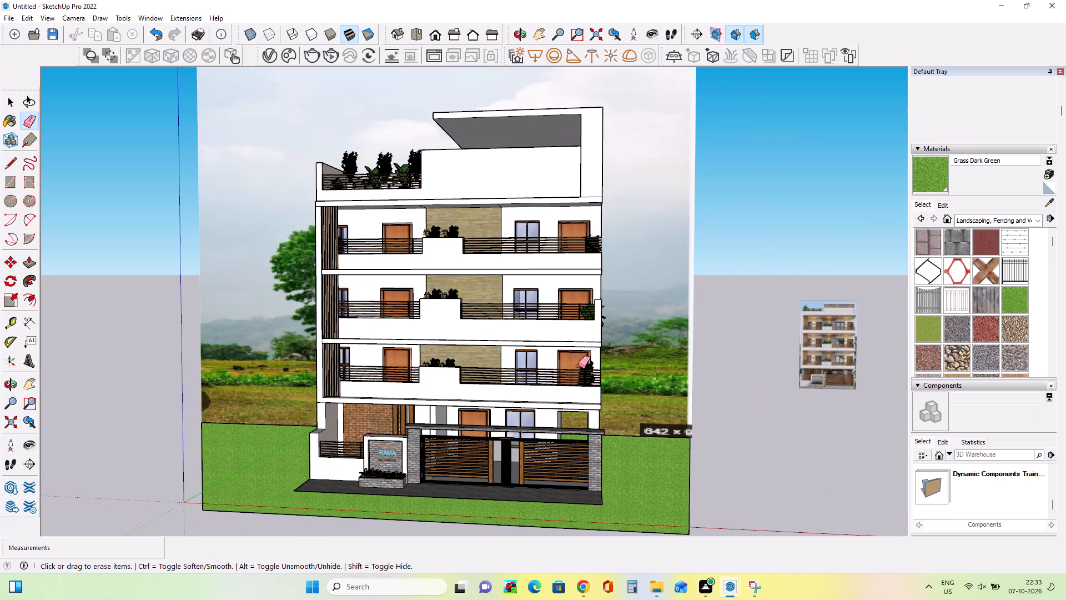
pyautogui.click(315, 57)
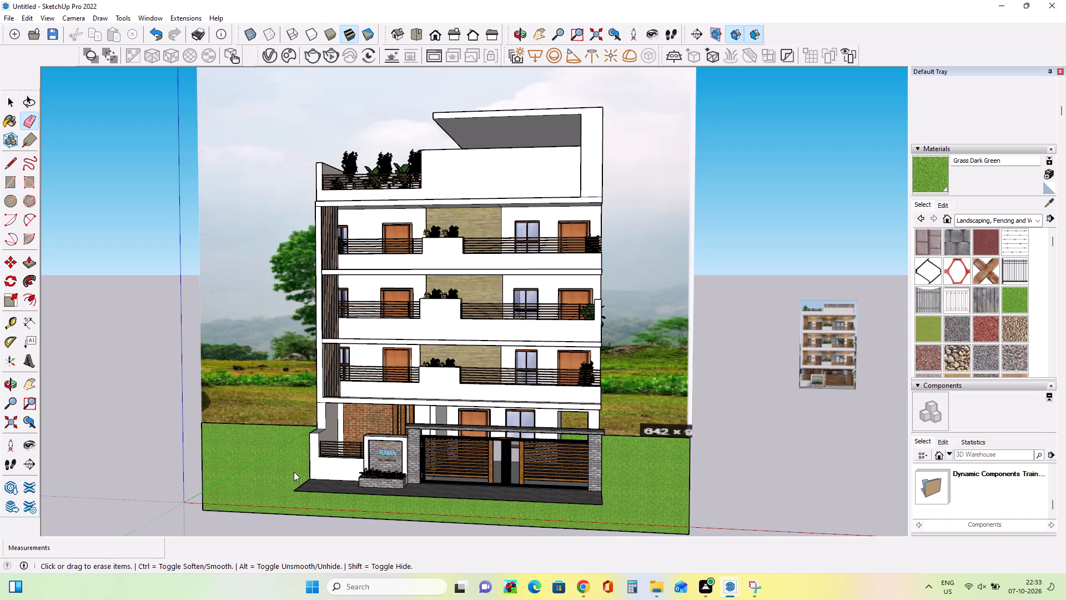
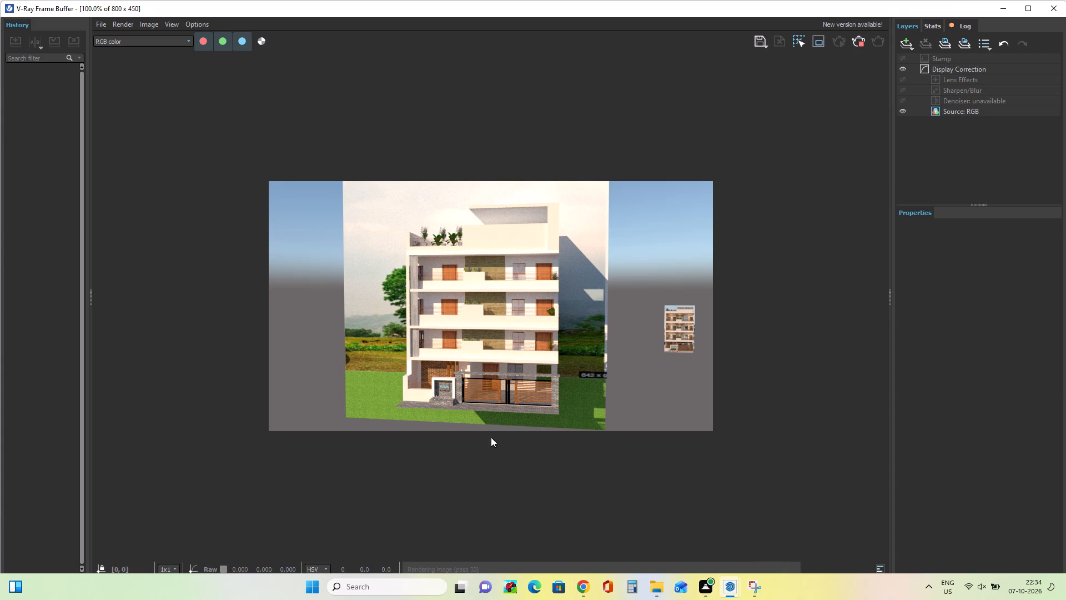
# Capture a rectangular snip of the rendered building with its surrounding sky and grass using Snipping Tool.
pyautogui.scroll(2, 494, 375)
pyautogui.scroll(-1, 495, 373)
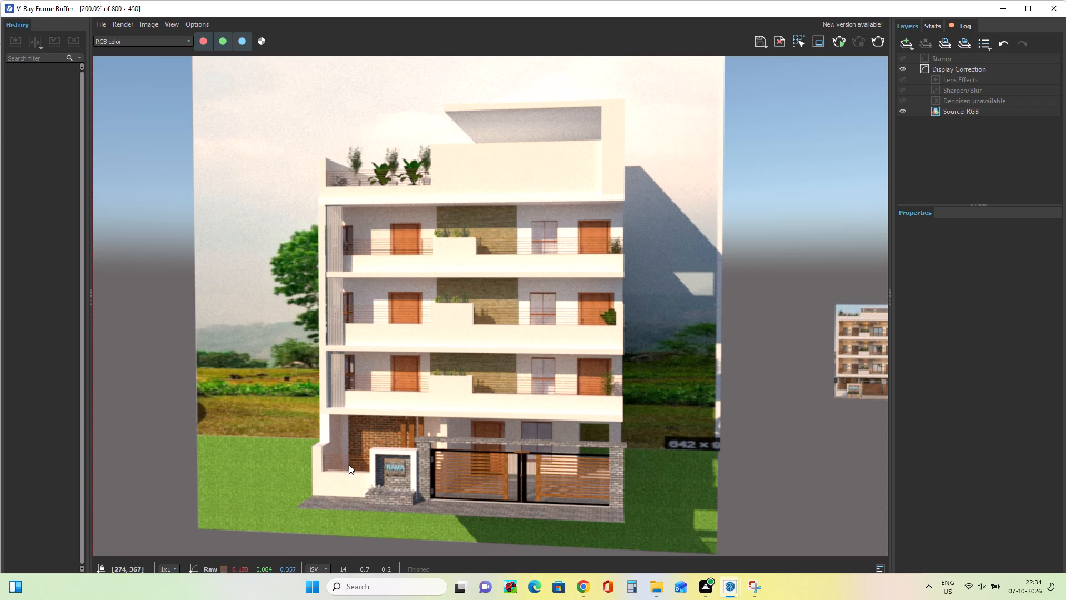
pyautogui.click(751, 581)
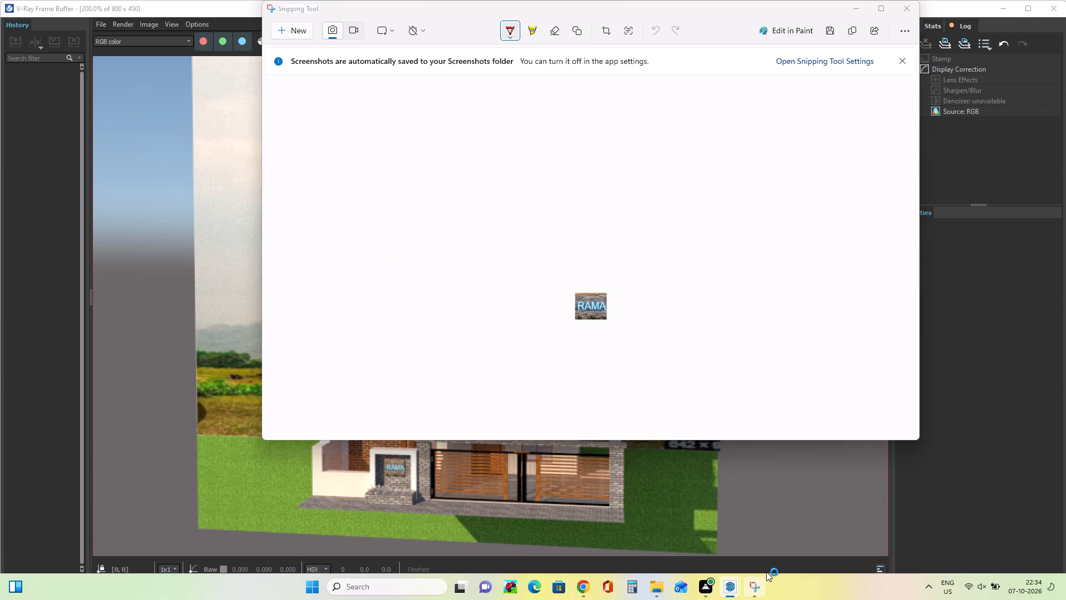
pyautogui.click(288, 28)
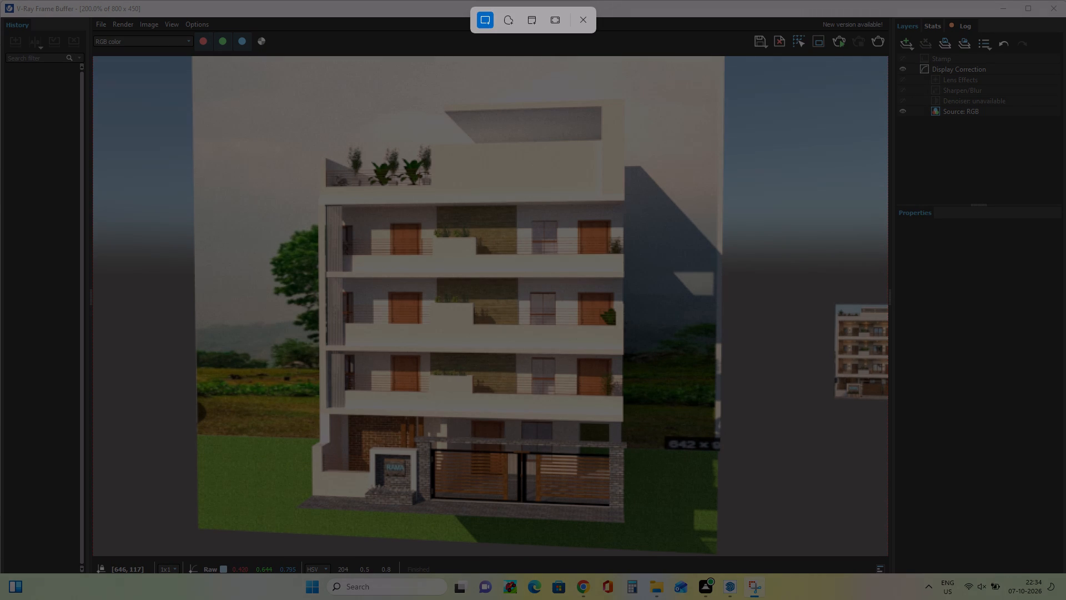
pyautogui.moveTo(666, 66); pyautogui.dragTo(504, 186)
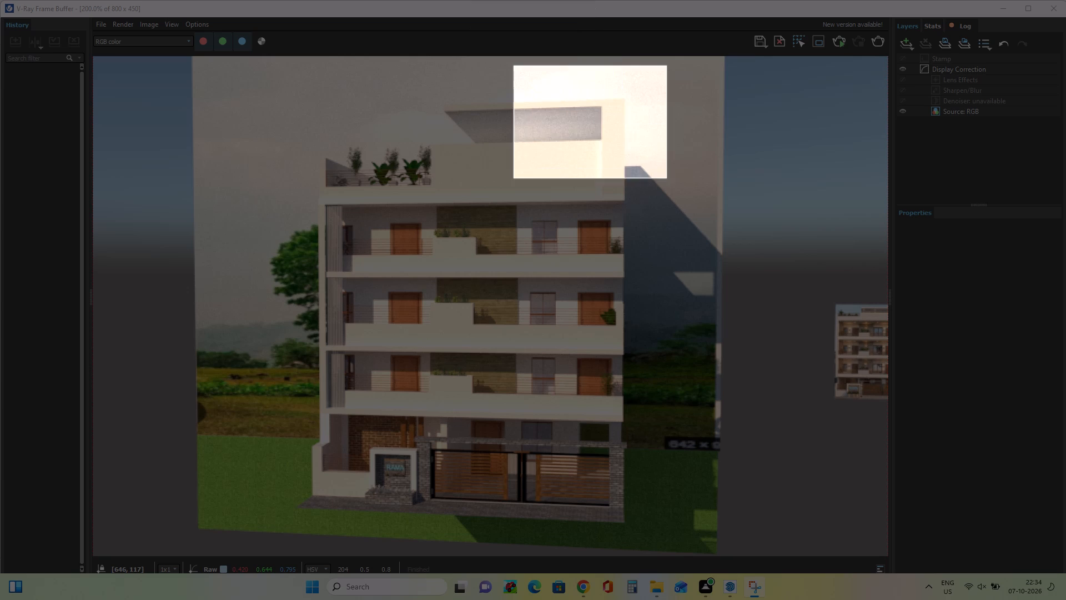
pyautogui.moveTo(504, 186); pyautogui.dragTo(268, 520)
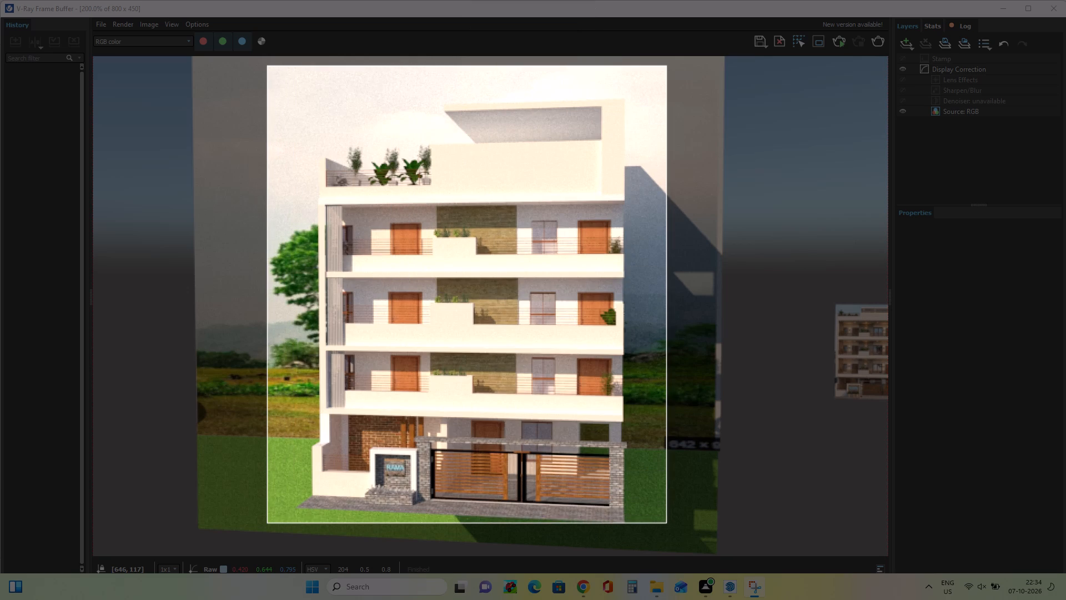
pyautogui.moveTo(268, 520); pyautogui.dragTo(269, 519)
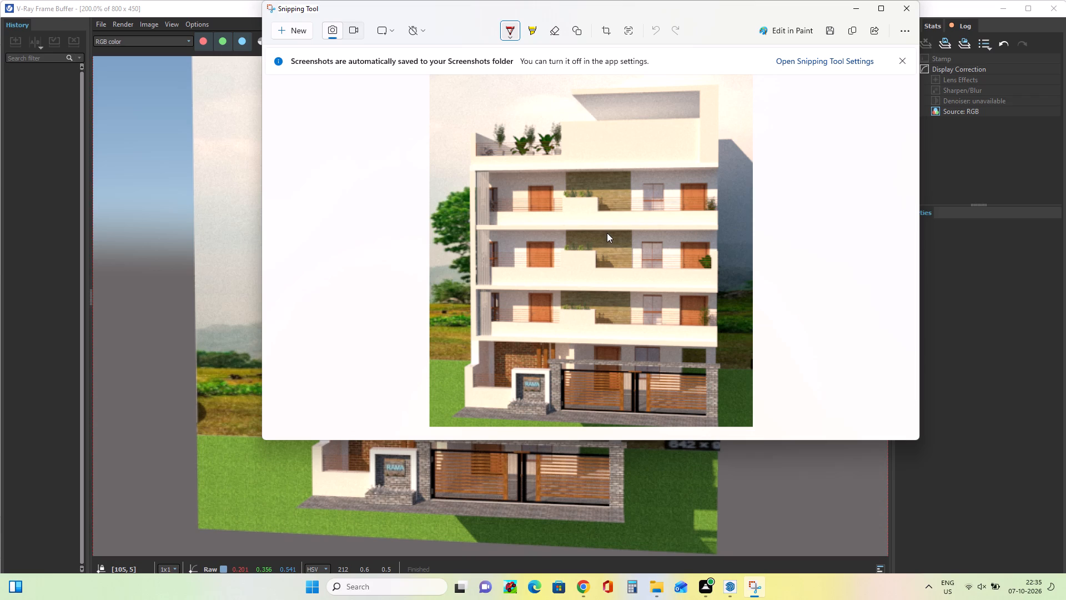
pyautogui.click(854, 4)
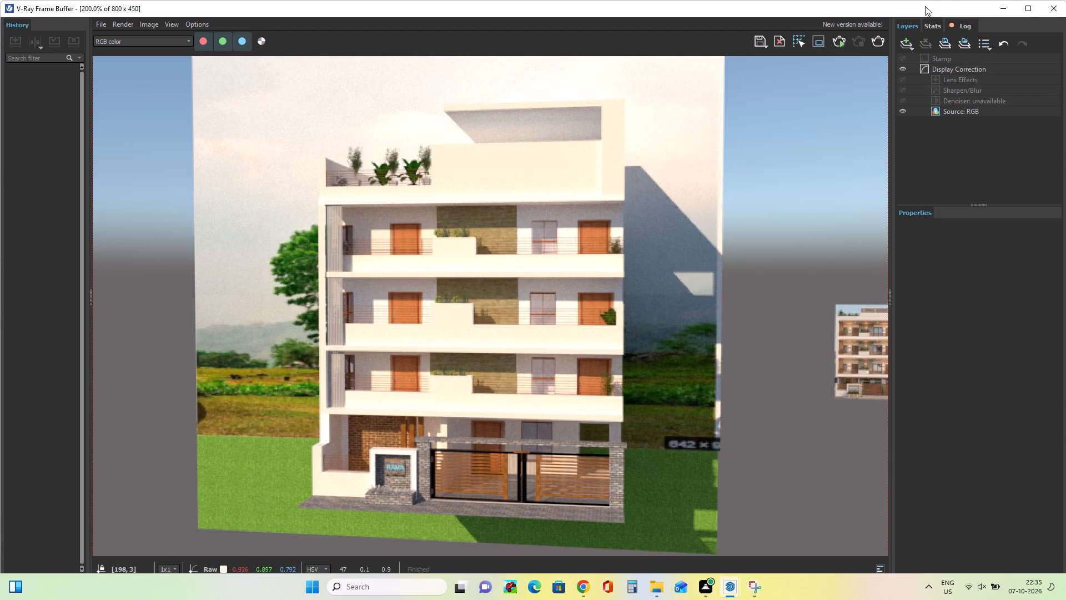
# Close the finished render, reframe the building from a raised angle showing its side wall, and render it again.
pyautogui.click(1064, 5)
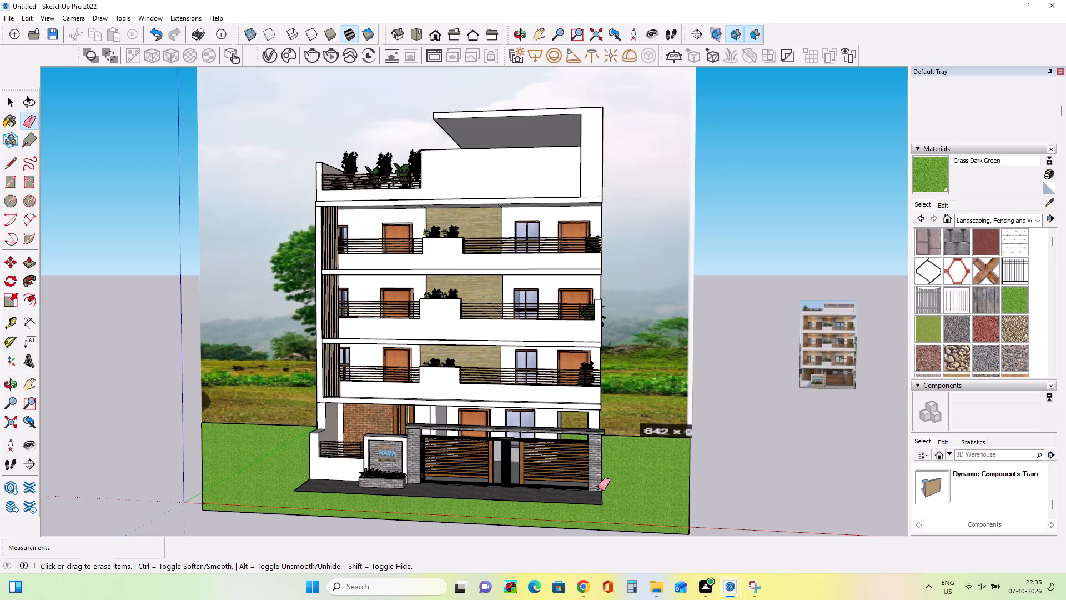
pyautogui.scroll(-6, 598, 488)
pyautogui.moveTo(581, 504); pyautogui.dragTo(605, 452, button='middle')
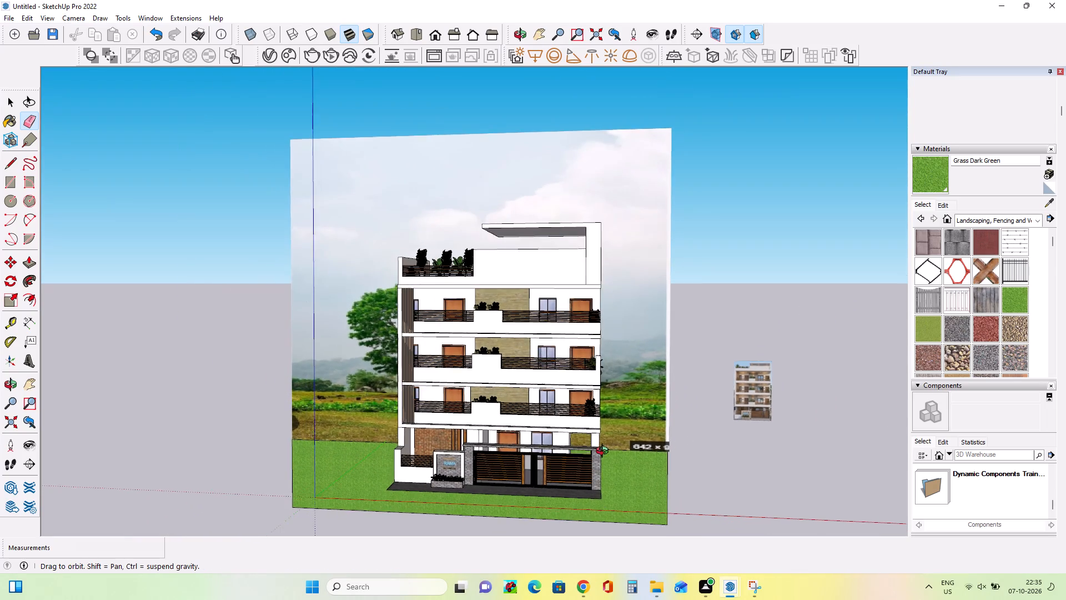
pyautogui.moveTo(605, 452); pyautogui.dragTo(649, 501, button='middle')
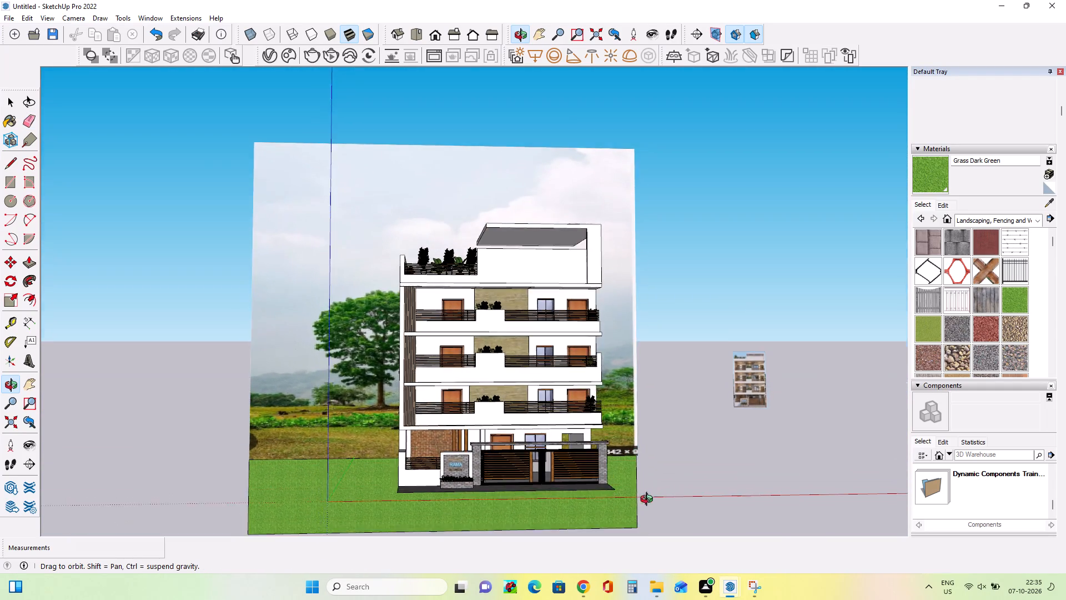
pyautogui.moveTo(649, 501); pyautogui.dragTo(651, 518, button='middle')
pyautogui.scroll(-3, 651, 518)
pyautogui.middleClick(651, 518)
pyautogui.scroll(-1, 650, 518)
pyautogui.moveTo(650, 518); pyautogui.dragTo(590, 518, button='middle')
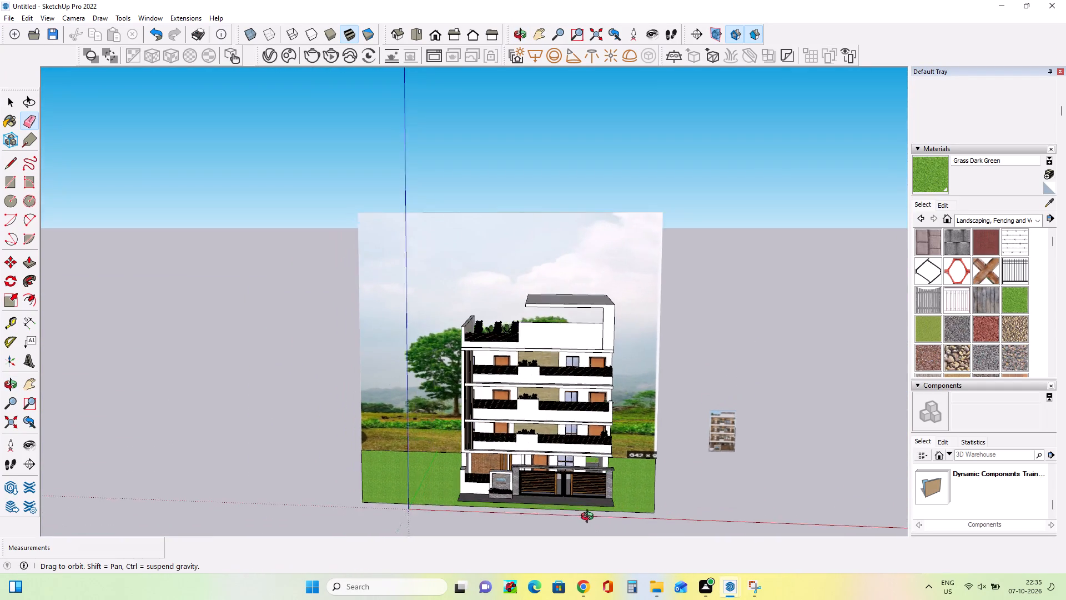
pyautogui.moveTo(590, 518); pyautogui.dragTo(580, 462, button='middle')
pyautogui.scroll(3, 446, 528)
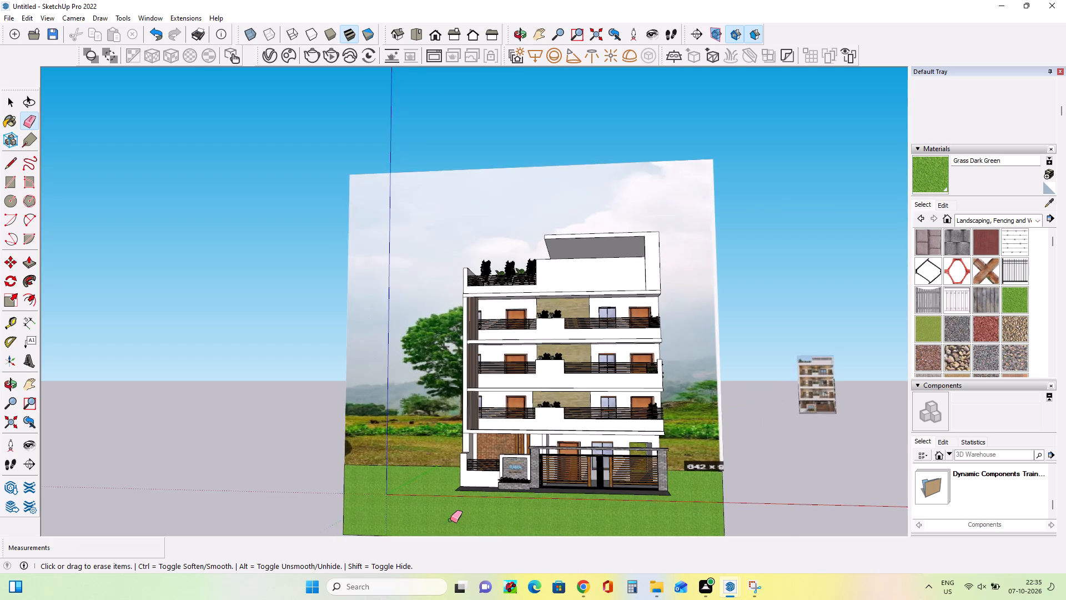
pyautogui.scroll(3, 450, 520)
pyautogui.moveTo(457, 492); pyautogui.dragTo(514, 599, button='middle')
pyautogui.scroll(2, 550, 489)
pyautogui.moveTo(583, 493); pyautogui.dragTo(476, 483, button='middle')
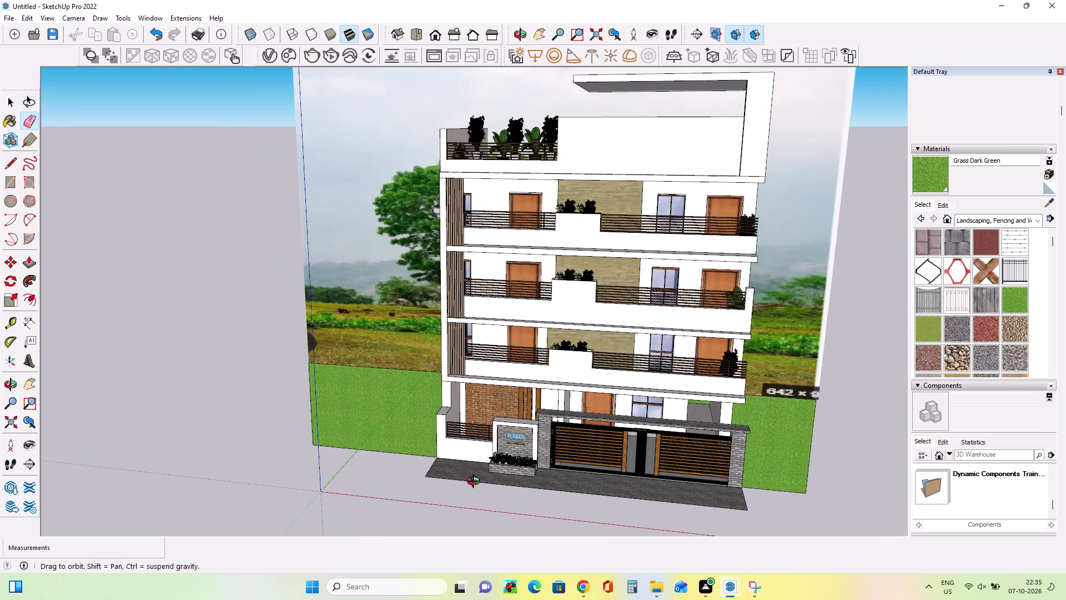
pyautogui.moveTo(476, 483); pyautogui.dragTo(476, 478, button='middle')
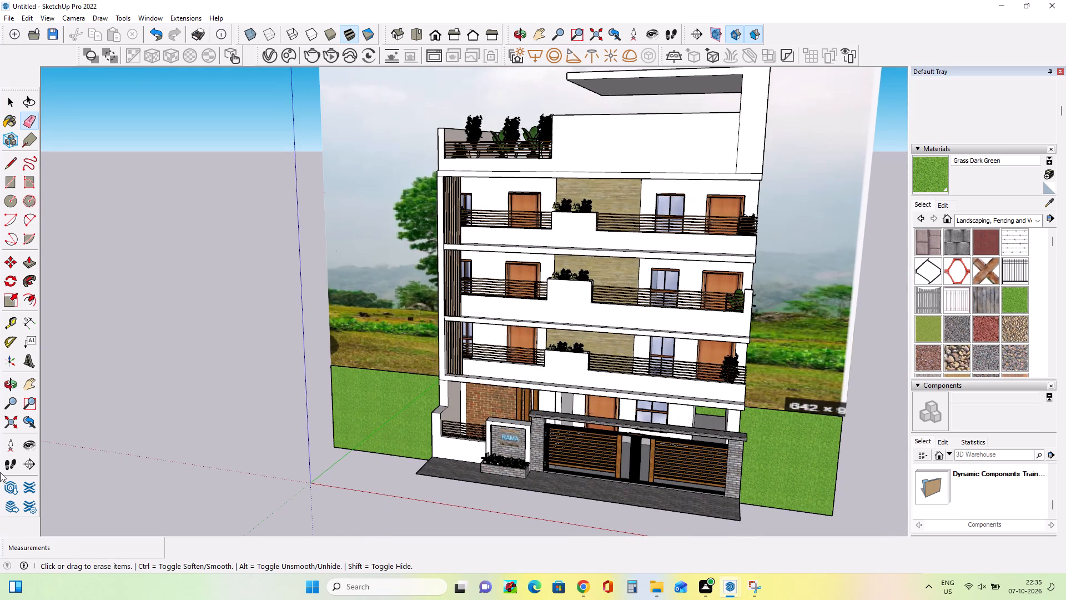
pyautogui.click(29, 386)
pyautogui.moveTo(531, 263); pyautogui.dragTo(468, 324)
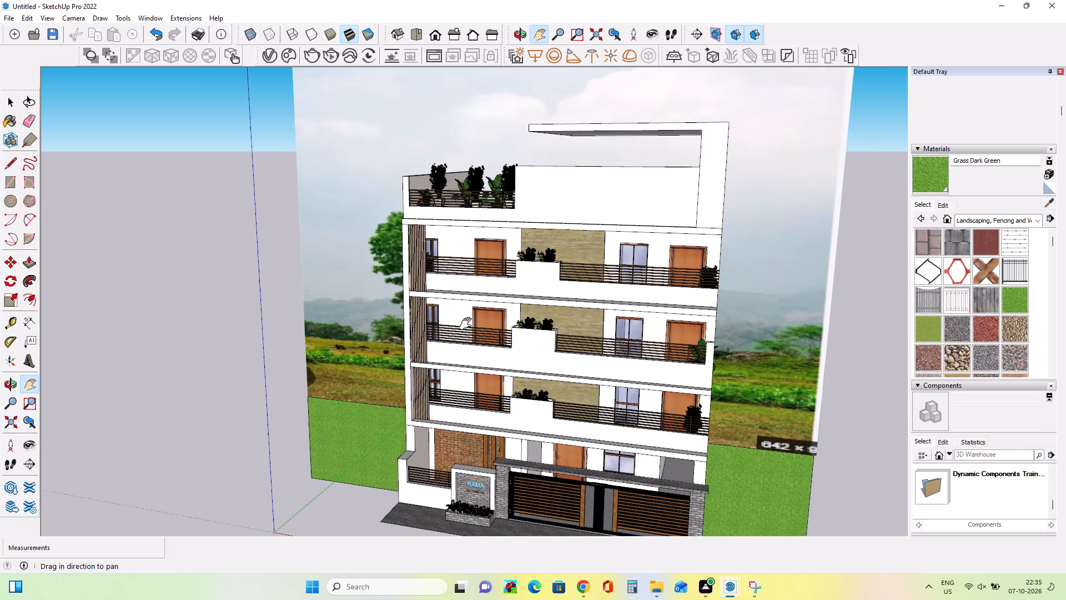
pyautogui.moveTo(468, 324); pyautogui.dragTo(447, 294)
pyautogui.click(447, 294)
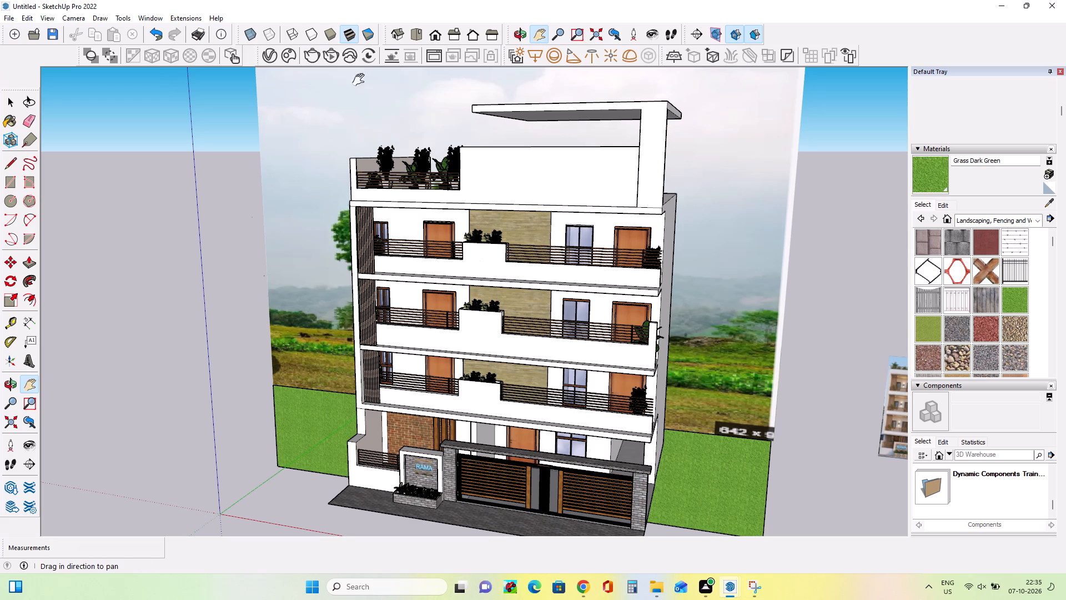
pyautogui.click(315, 52)
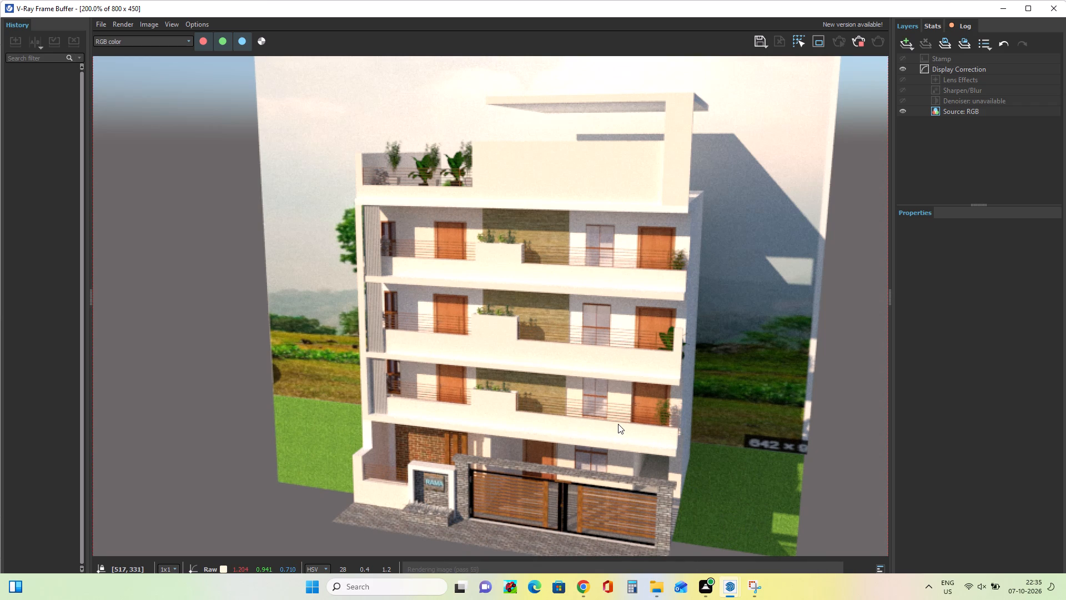
# Capture a rectangular snip of the new angled render, from the roof canopy down to the front paving, using Snipping Tool.
pyautogui.click(752, 586)
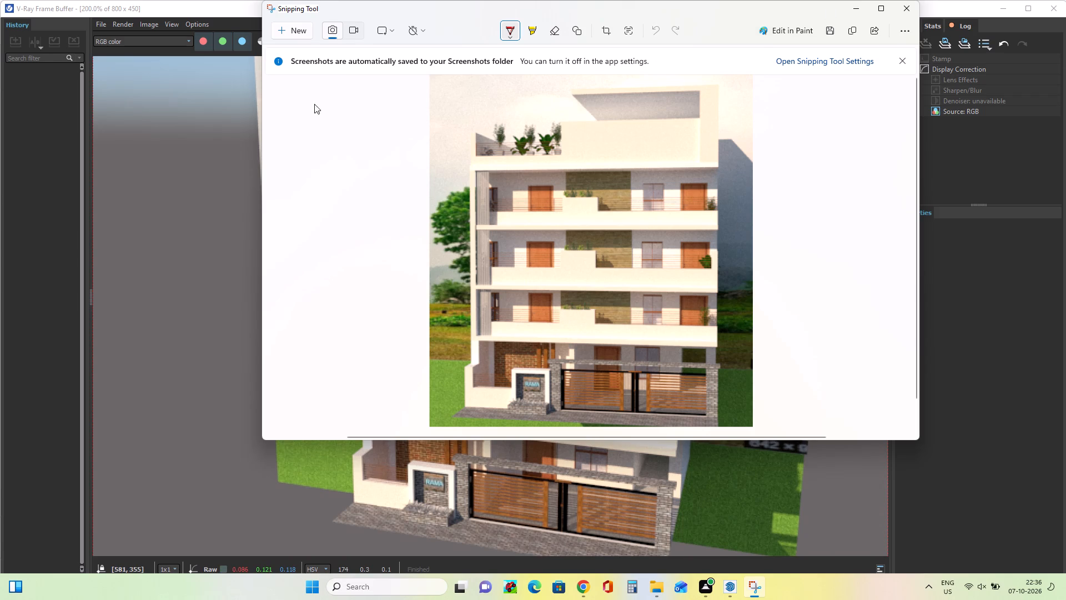
pyautogui.click(300, 29)
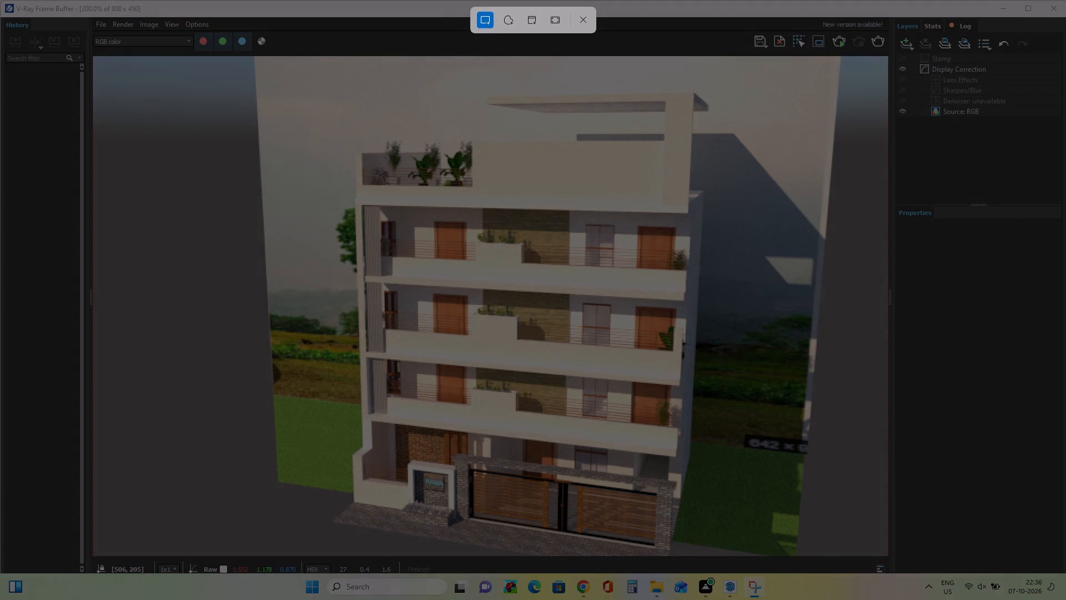
pyautogui.moveTo(745, 68); pyautogui.dragTo(702, 94)
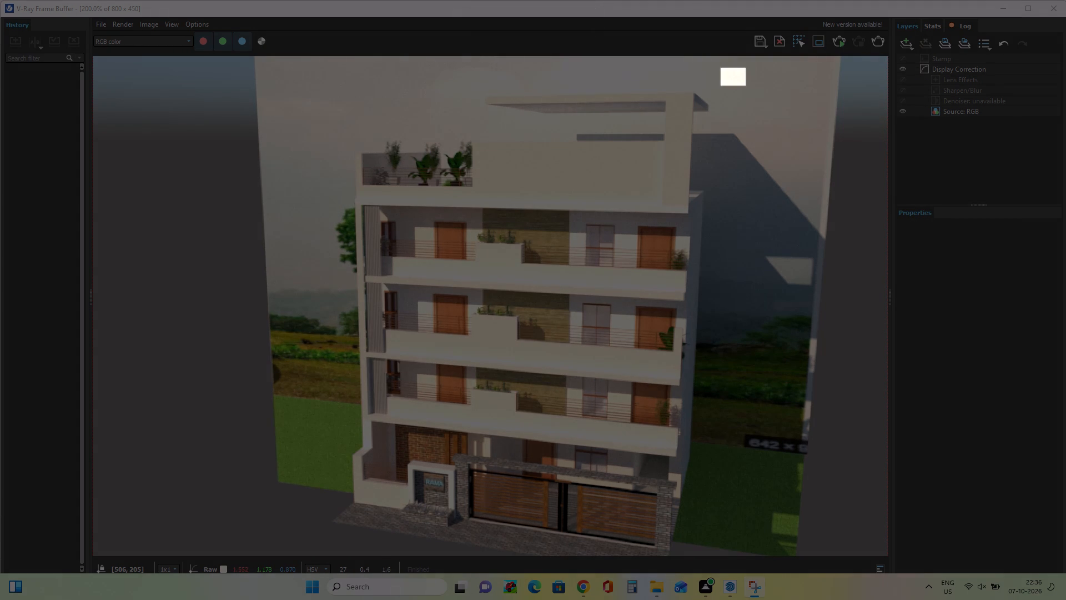
pyautogui.moveTo(702, 94); pyautogui.dragTo(334, 529)
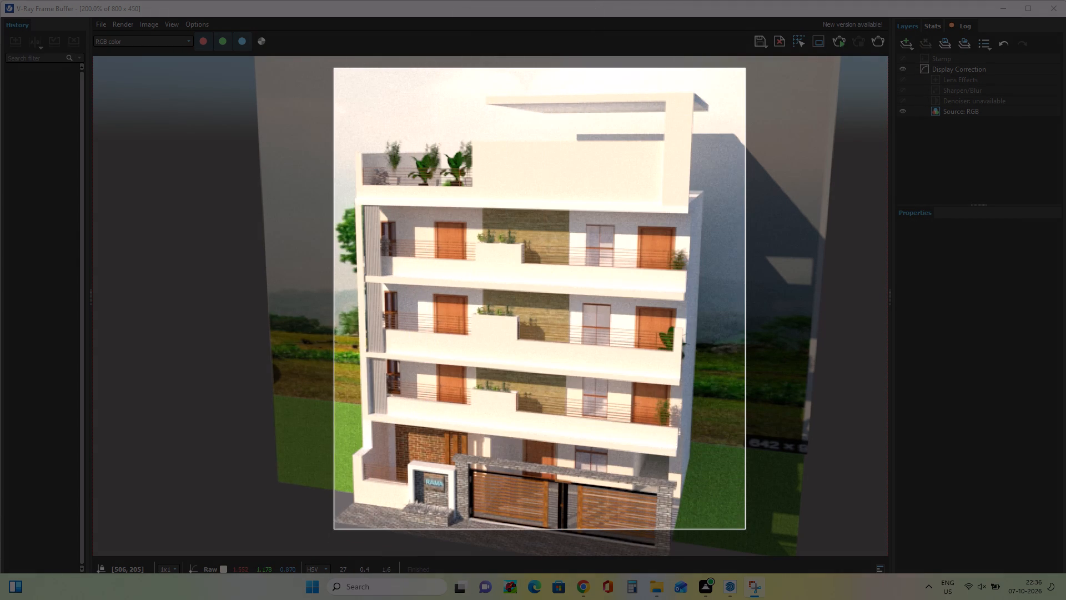
pyautogui.moveTo(334, 529); pyautogui.dragTo(339, 554)
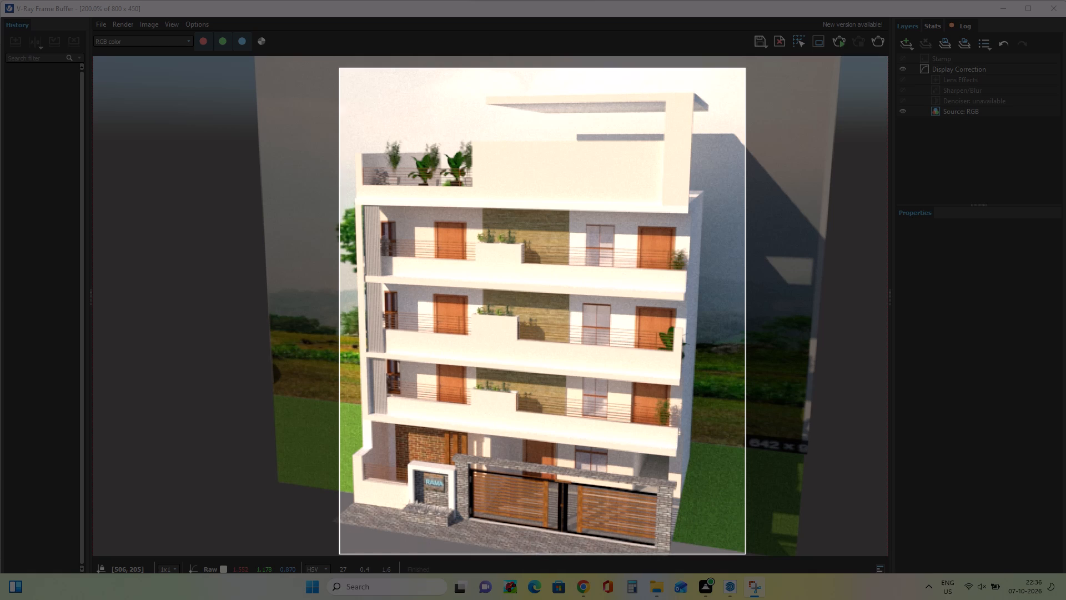
pyautogui.moveTo(339, 554); pyautogui.dragTo(348, 554)
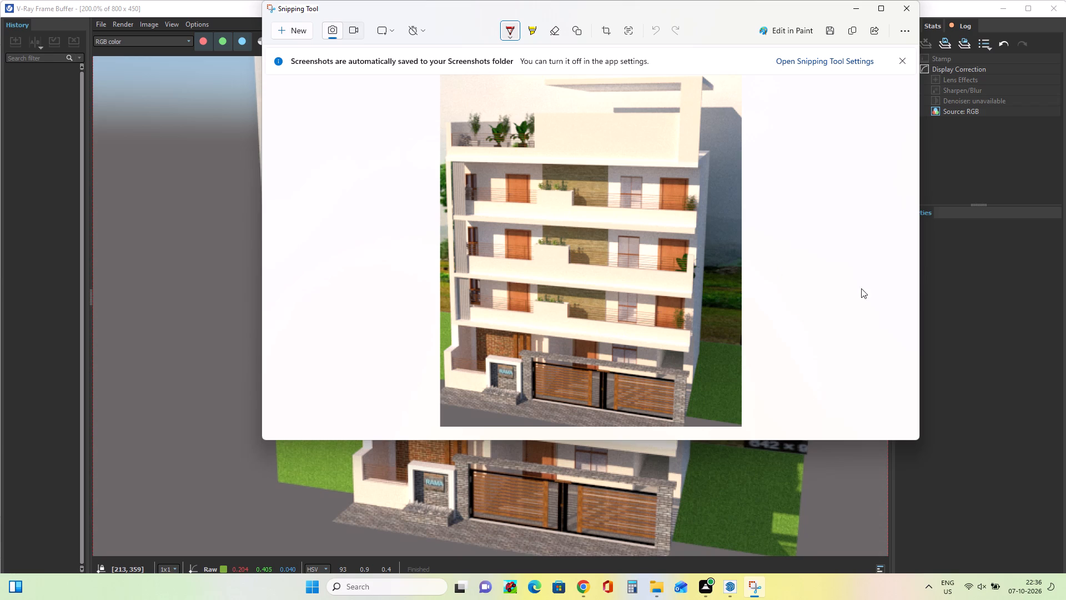
pyautogui.hscroll(11, 1065, 433)
pyautogui.click(853, 11)
# Examine the angled render, close it, and view the model's front and side faces from a lower angle.
pyautogui.moveTo(667, 368); pyautogui.dragTo(667, 366, button='middle')
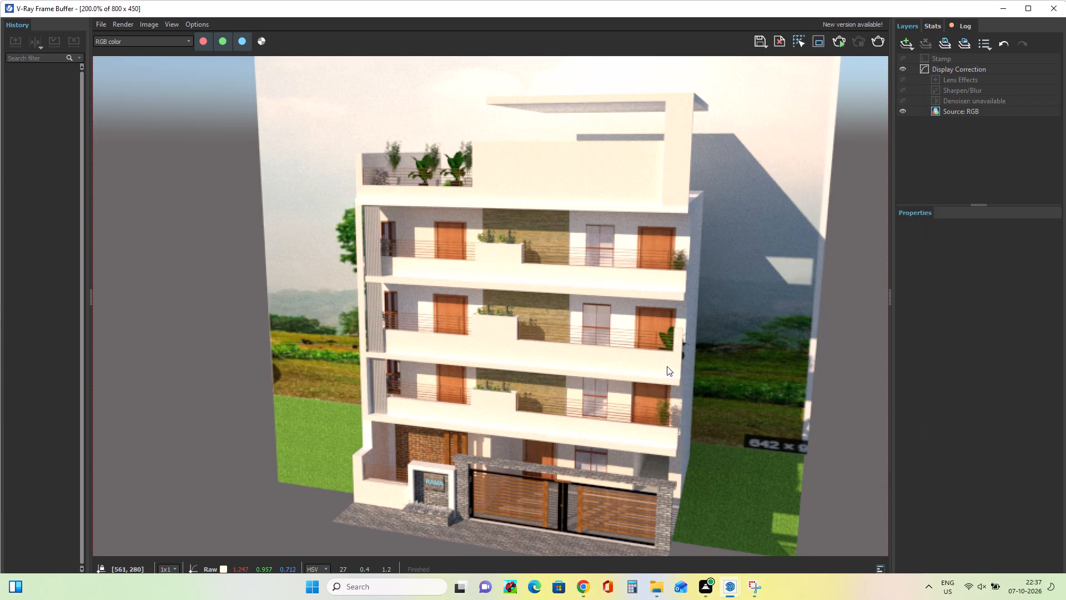
pyautogui.moveTo(667, 366); pyautogui.dragTo(656, 285, button='middle')
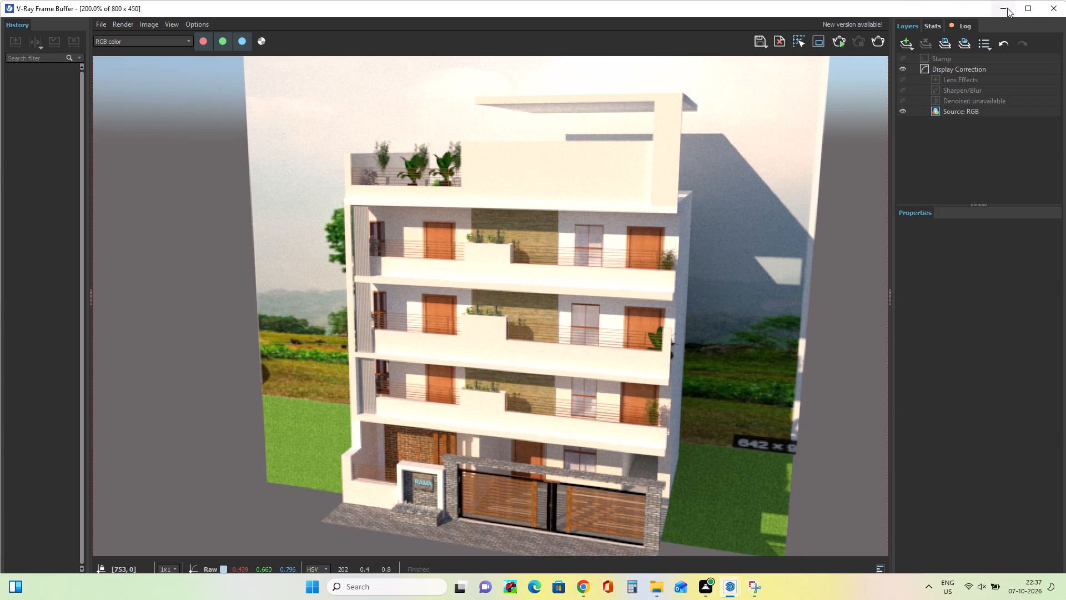
pyautogui.click(1058, 4)
pyautogui.moveTo(700, 318); pyautogui.dragTo(686, 272, button='middle')
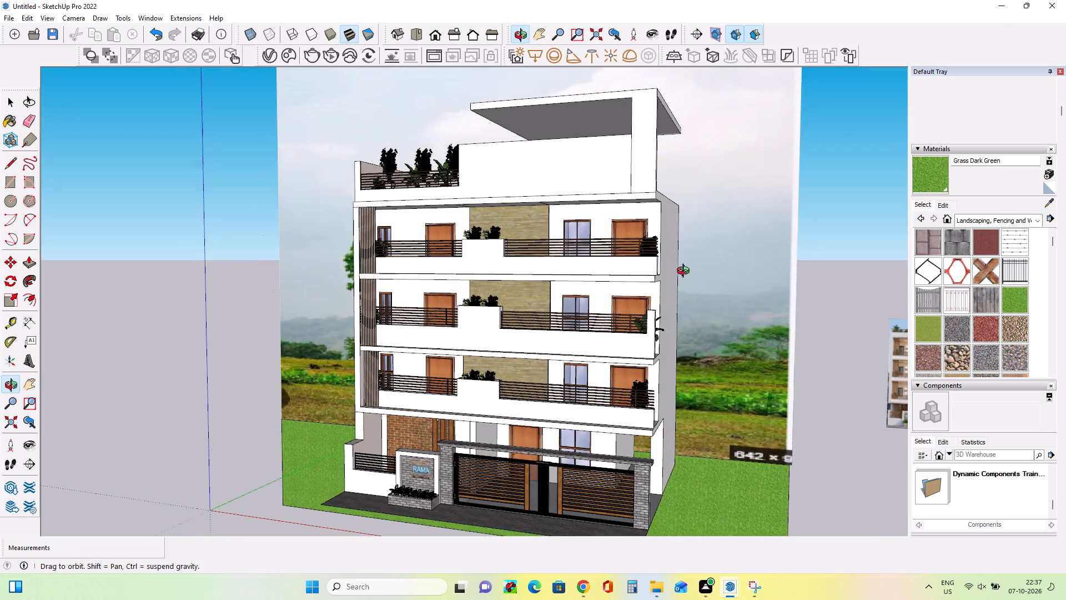
pyautogui.moveTo(686, 272); pyautogui.dragTo(667, 285, button='middle')
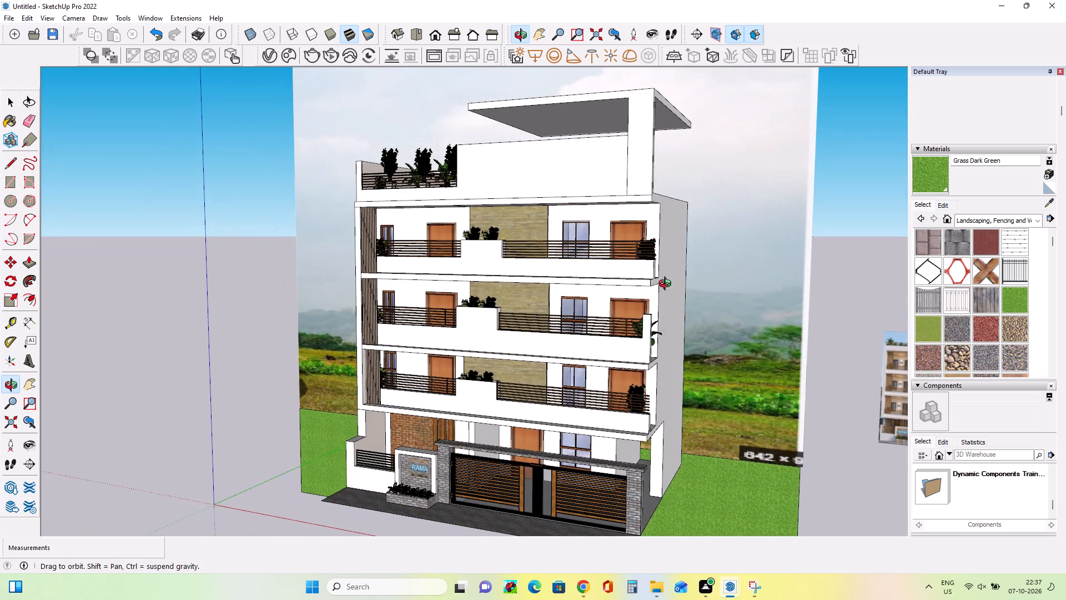
pyautogui.moveTo(667, 285); pyautogui.dragTo(670, 284, button='middle')
pyautogui.scroll(-3, 670, 283)
pyautogui.moveTo(666, 301); pyautogui.dragTo(669, 288, button='middle')
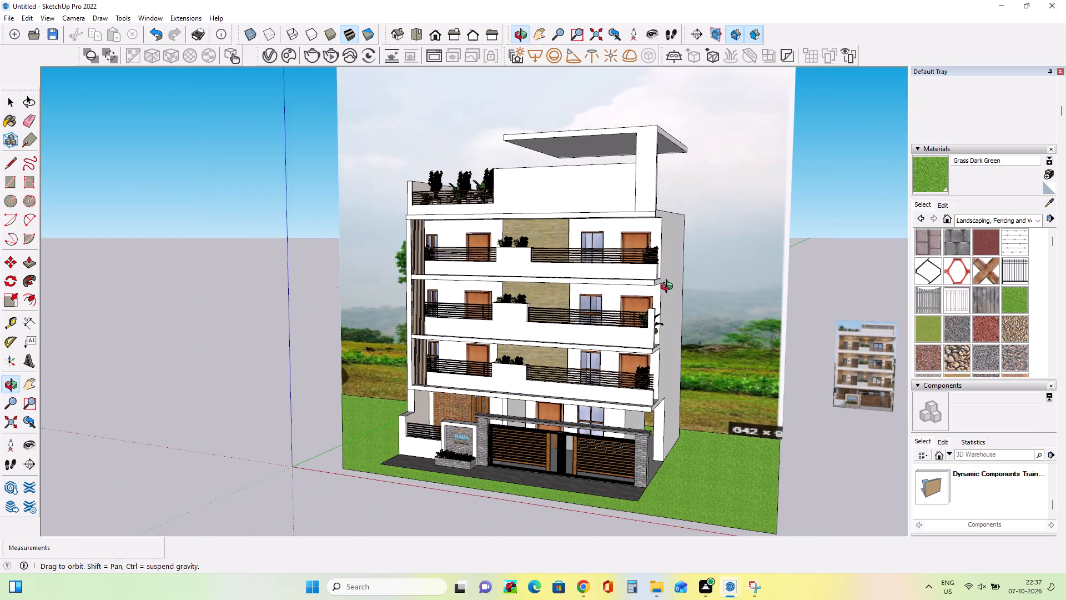
pyautogui.moveTo(669, 288); pyautogui.dragTo(669, 287, button='middle')
pyautogui.scroll(1, 669, 287)
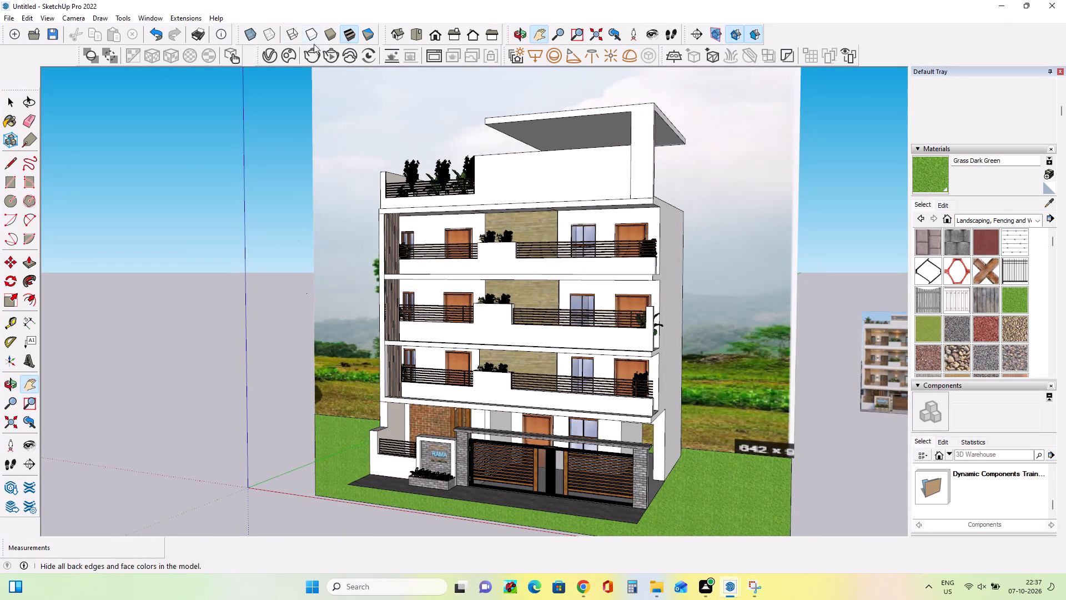
# Show the scene lights in the V-Ray Asset Editor and make the 0009_Linen material editable in V-Ray.
pyautogui.click(271, 57)
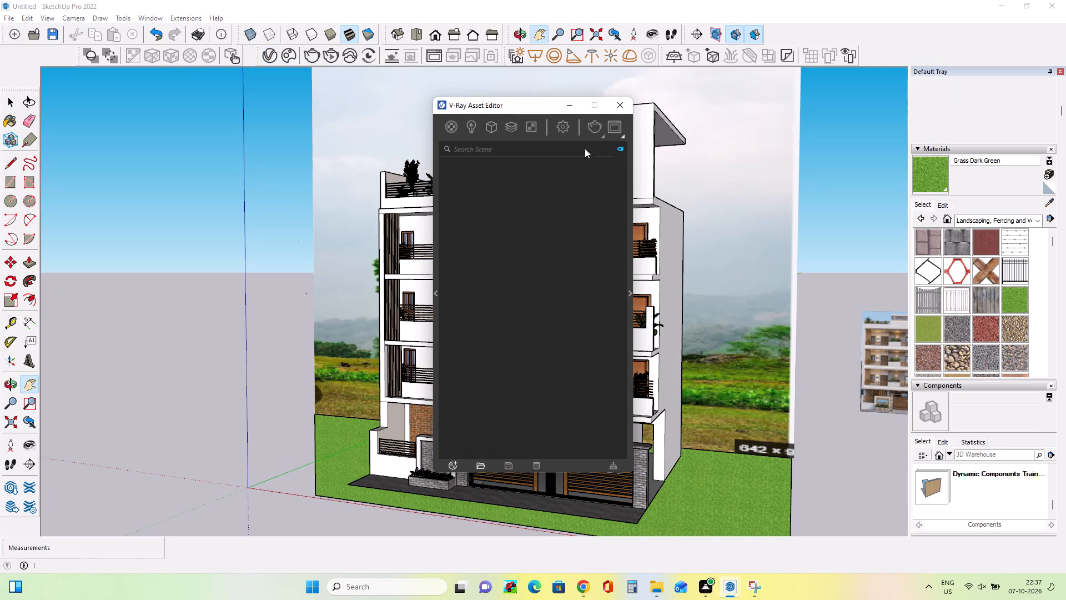
pyautogui.click(470, 131)
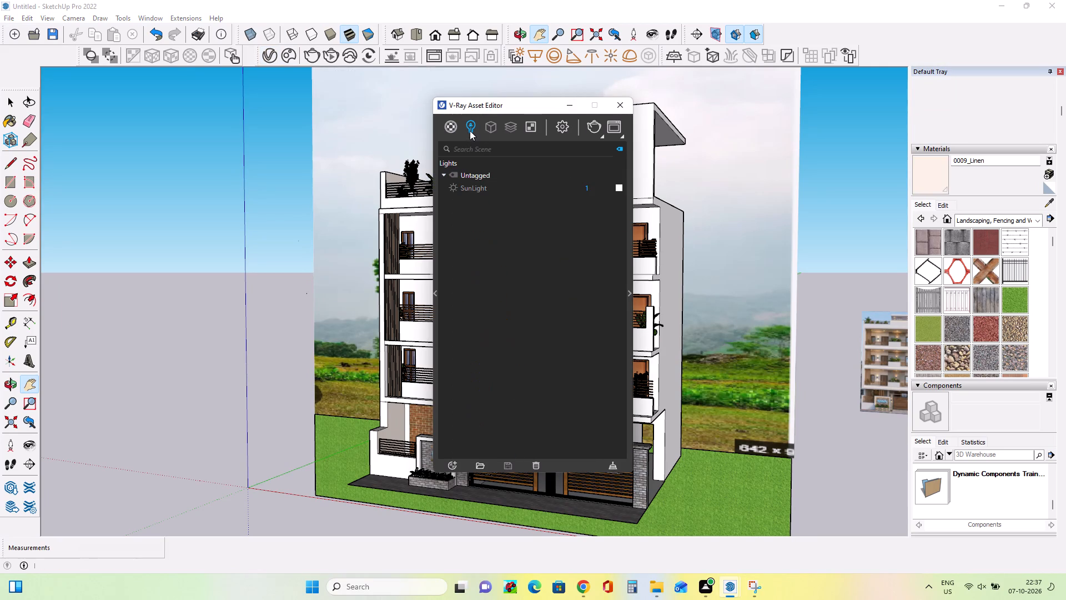
pyautogui.click(632, 295)
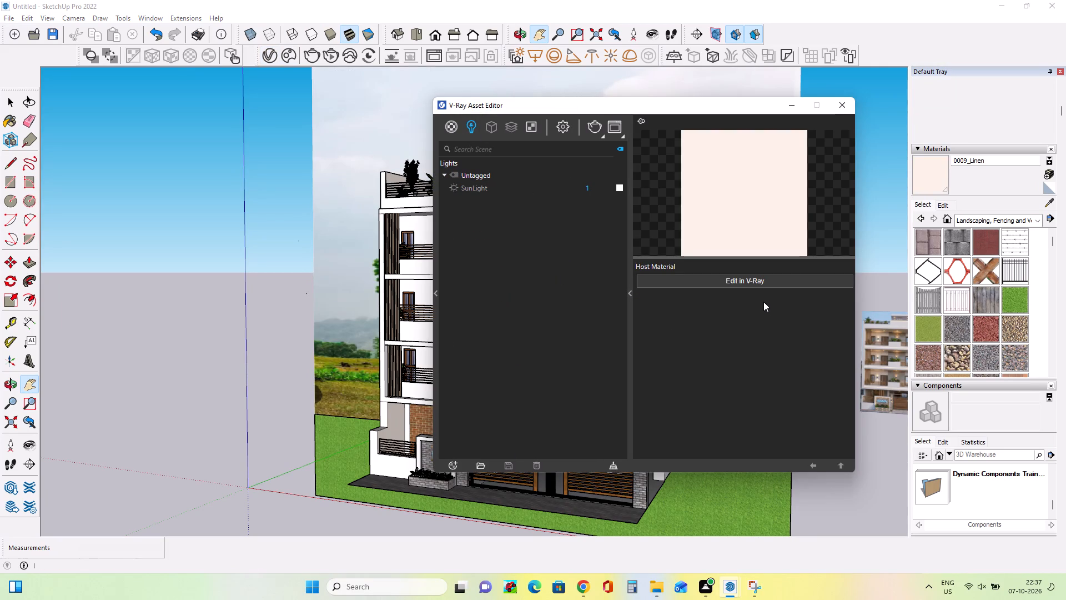
pyautogui.click(735, 284)
pyautogui.click(735, 282)
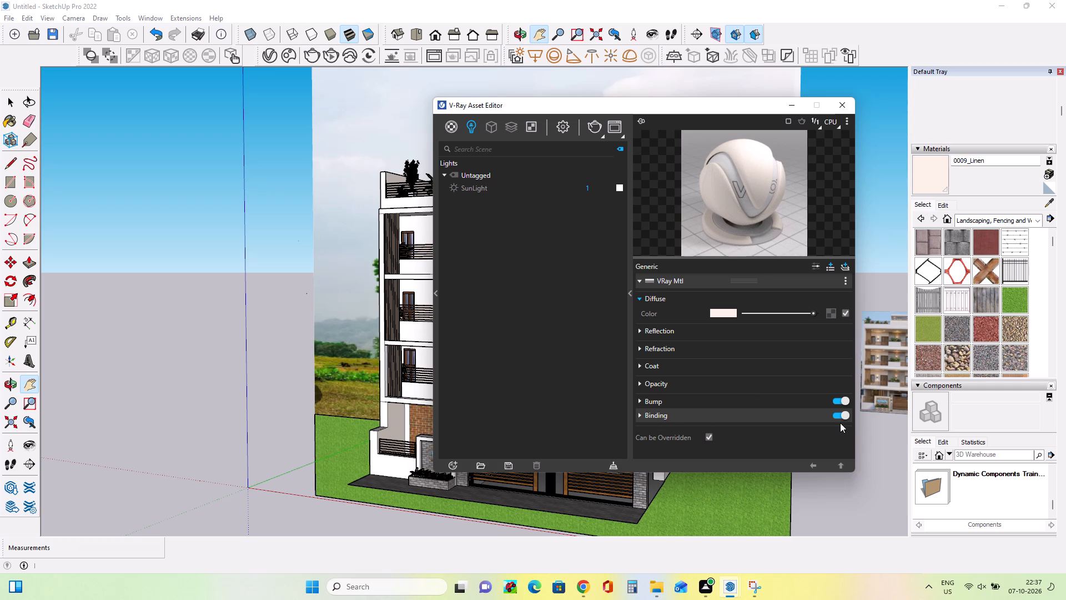
# Set the 0009_Linen diffuse color to tan, about R 0.788, G 0.722, B 0.578.
pyautogui.click(719, 313)
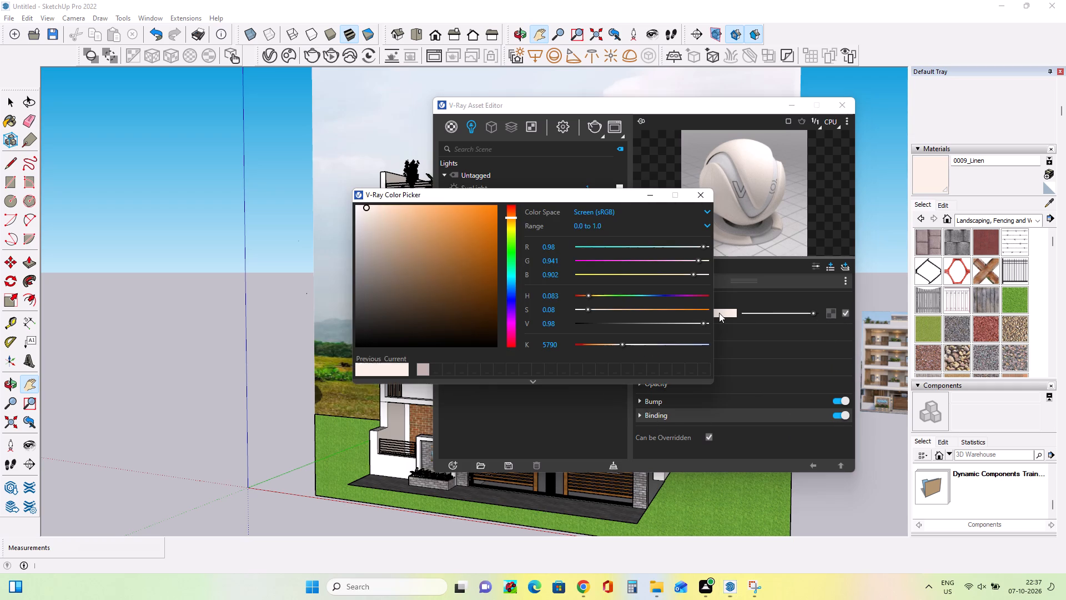
pyautogui.click(374, 222)
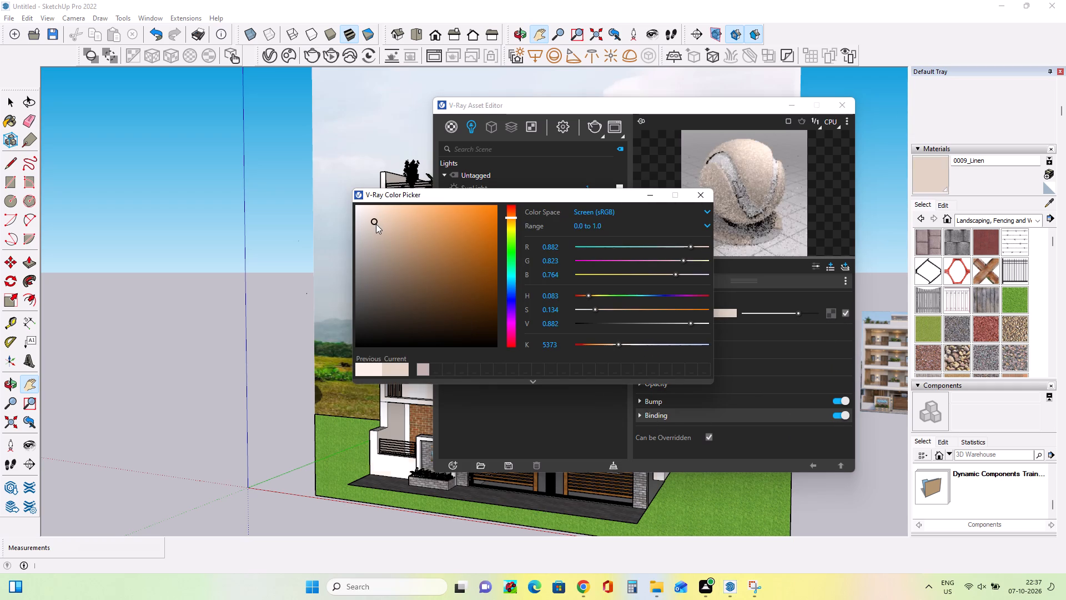
pyautogui.click(380, 226)
pyautogui.doubleClick(383, 228)
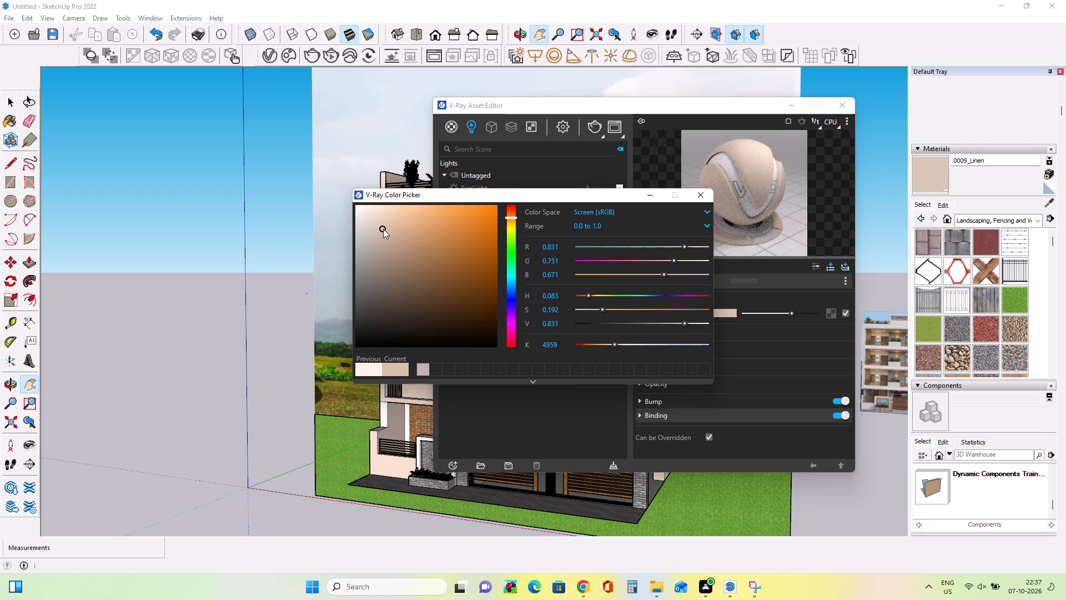
pyautogui.click(514, 221)
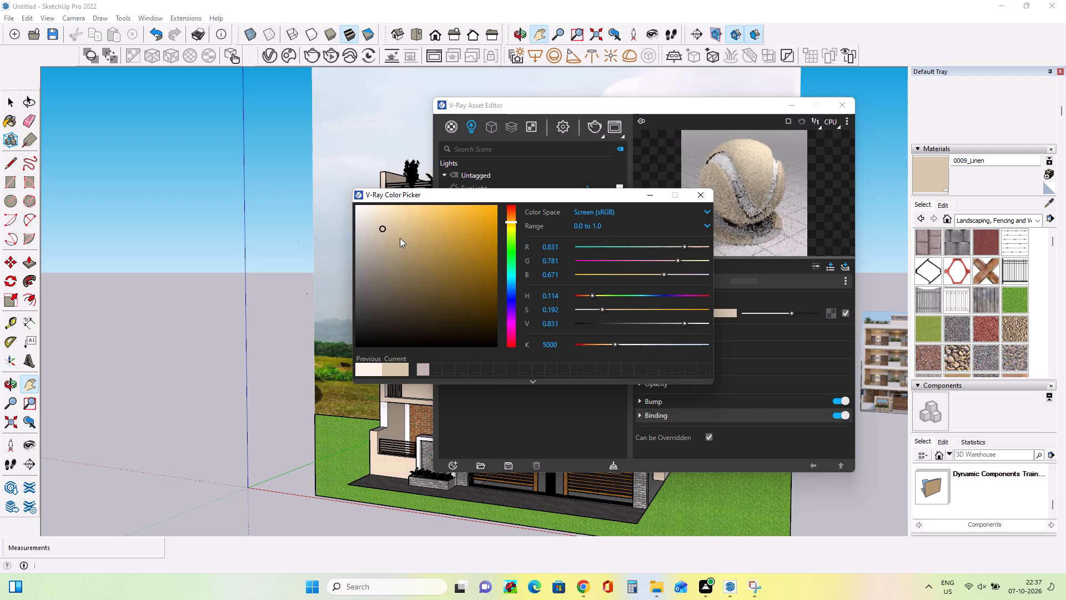
pyautogui.click(393, 235)
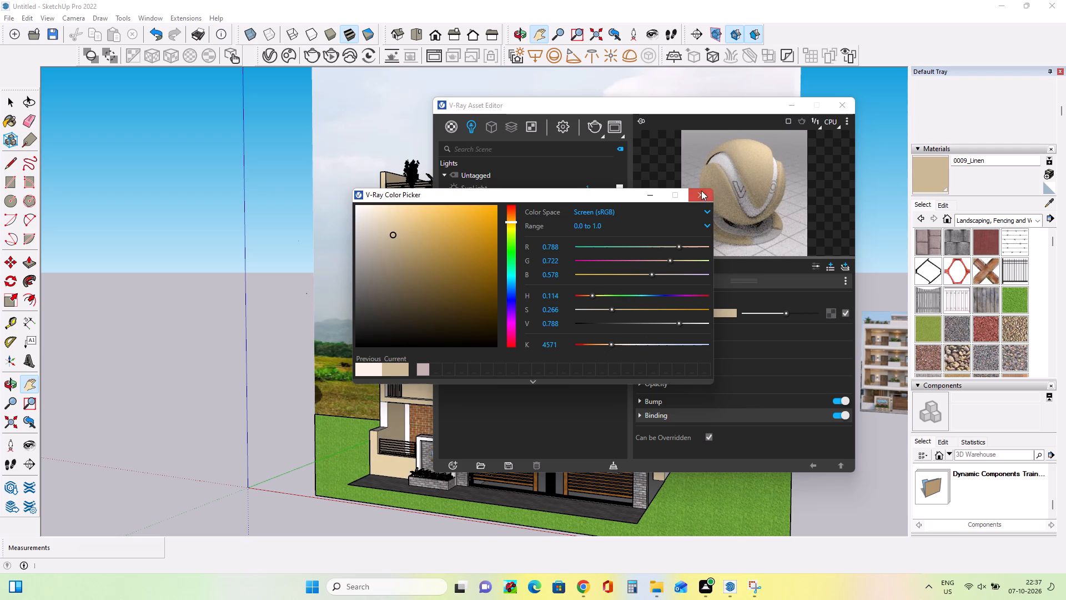
pyautogui.click(701, 193)
# Raise the 0009_Linen reflection color from black to a light grey.
pyautogui.scroll(4, 666, 336)
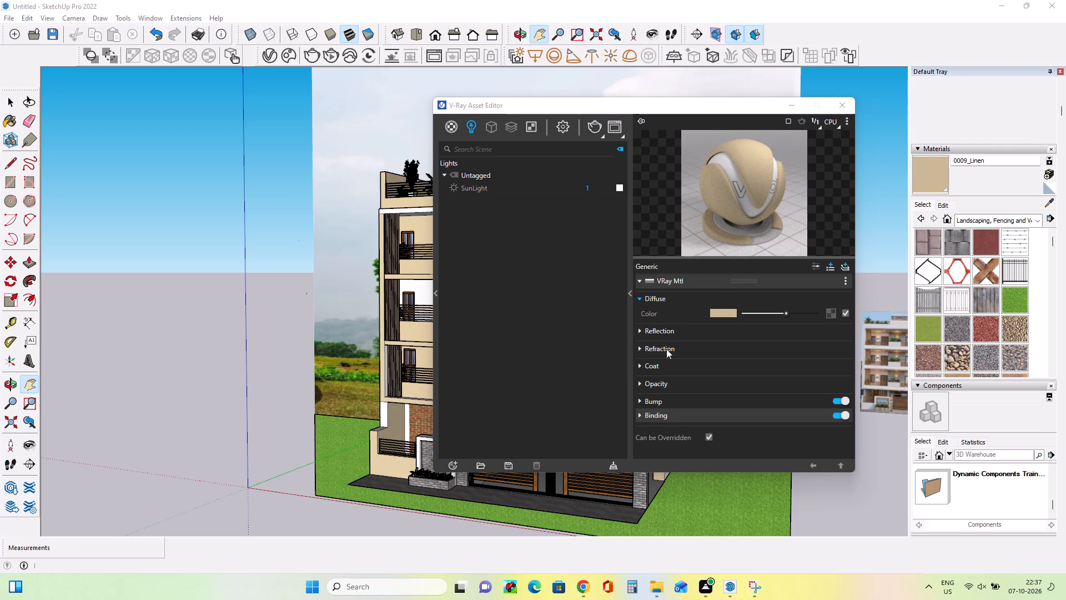
pyautogui.click(672, 332)
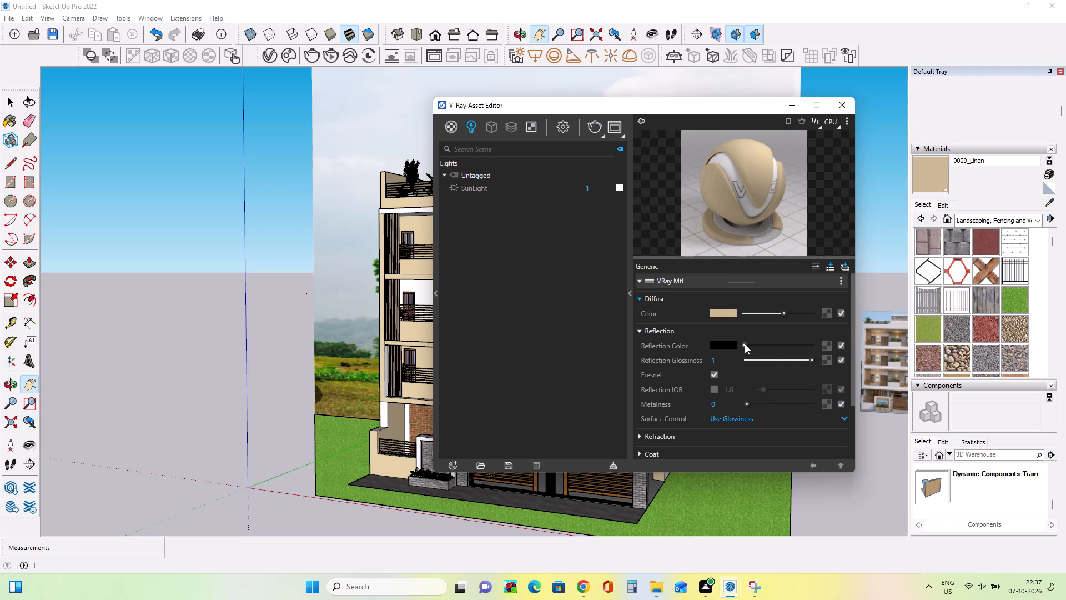
pyautogui.moveTo(745, 343); pyautogui.dragTo(765, 343)
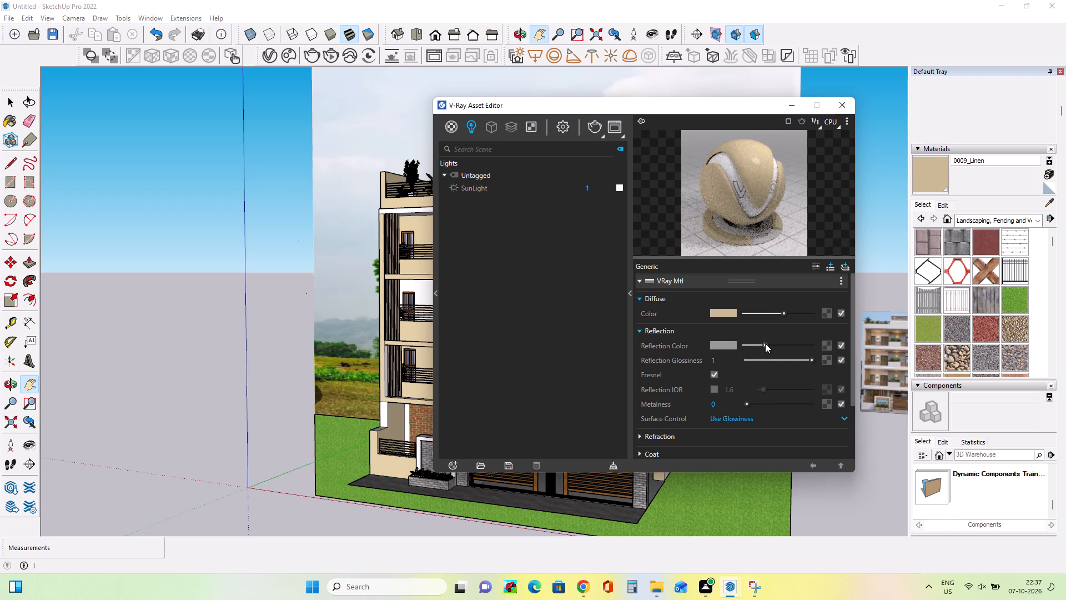
pyautogui.moveTo(765, 343); pyautogui.dragTo(767, 343)
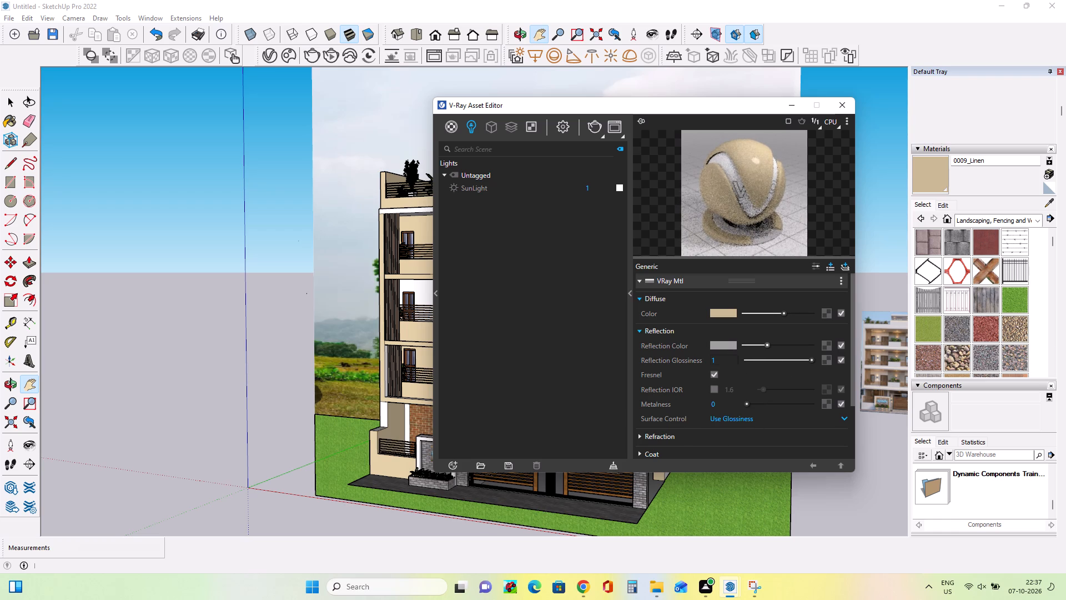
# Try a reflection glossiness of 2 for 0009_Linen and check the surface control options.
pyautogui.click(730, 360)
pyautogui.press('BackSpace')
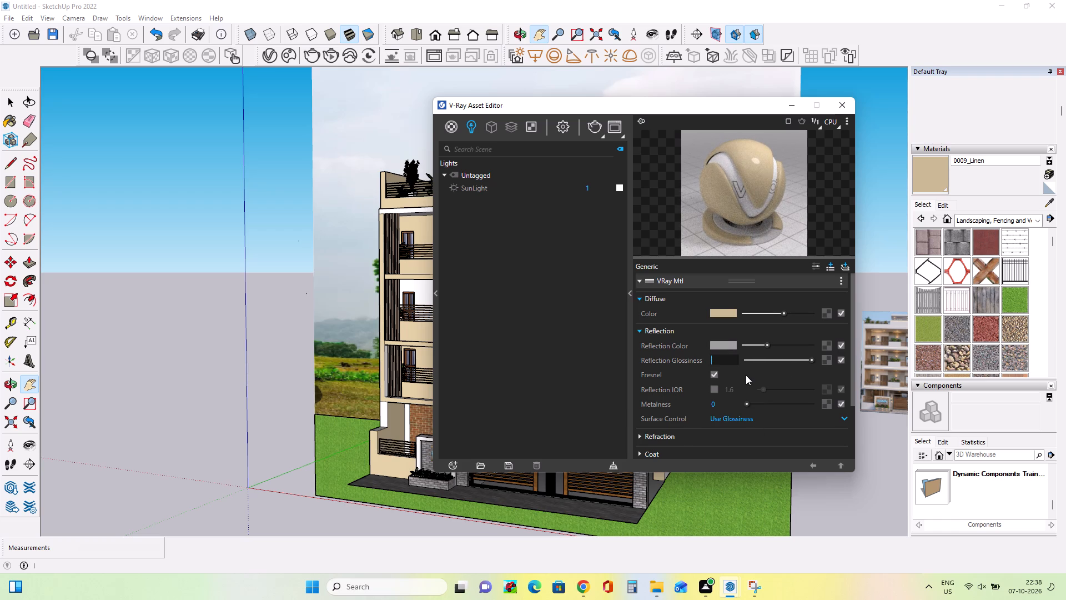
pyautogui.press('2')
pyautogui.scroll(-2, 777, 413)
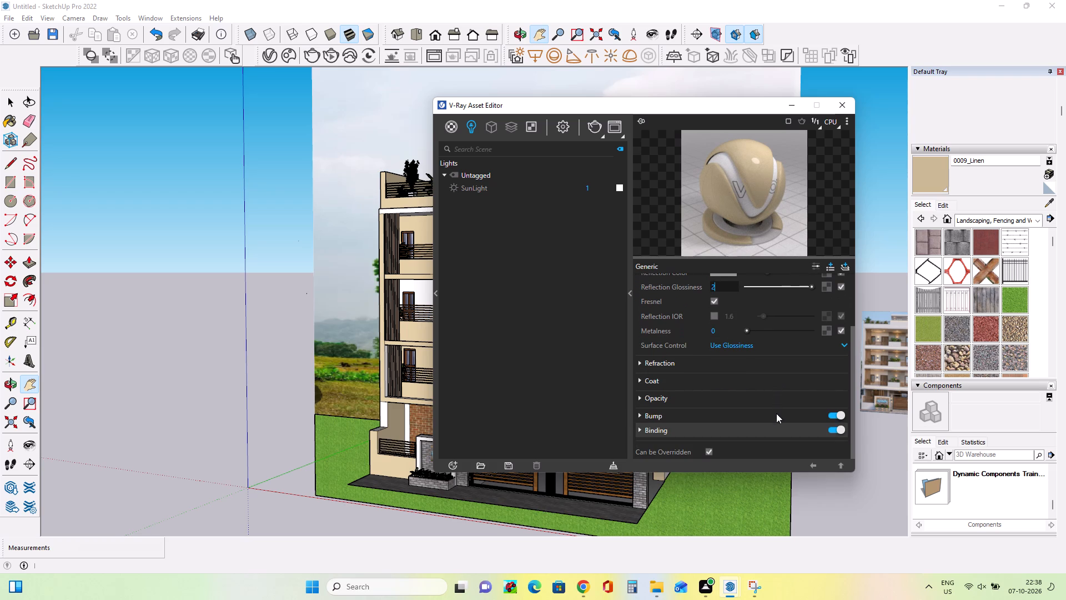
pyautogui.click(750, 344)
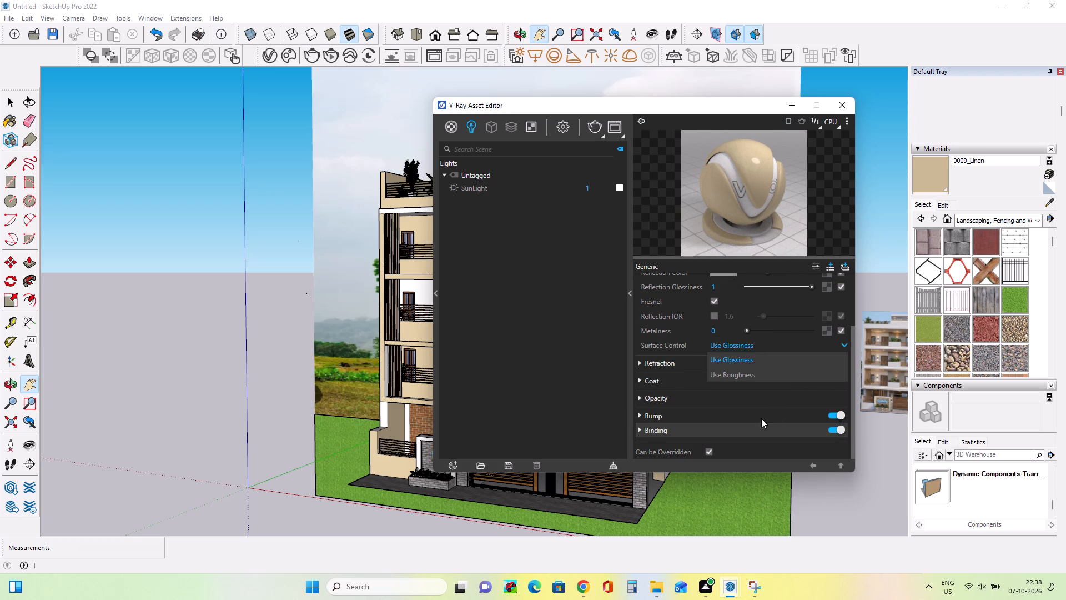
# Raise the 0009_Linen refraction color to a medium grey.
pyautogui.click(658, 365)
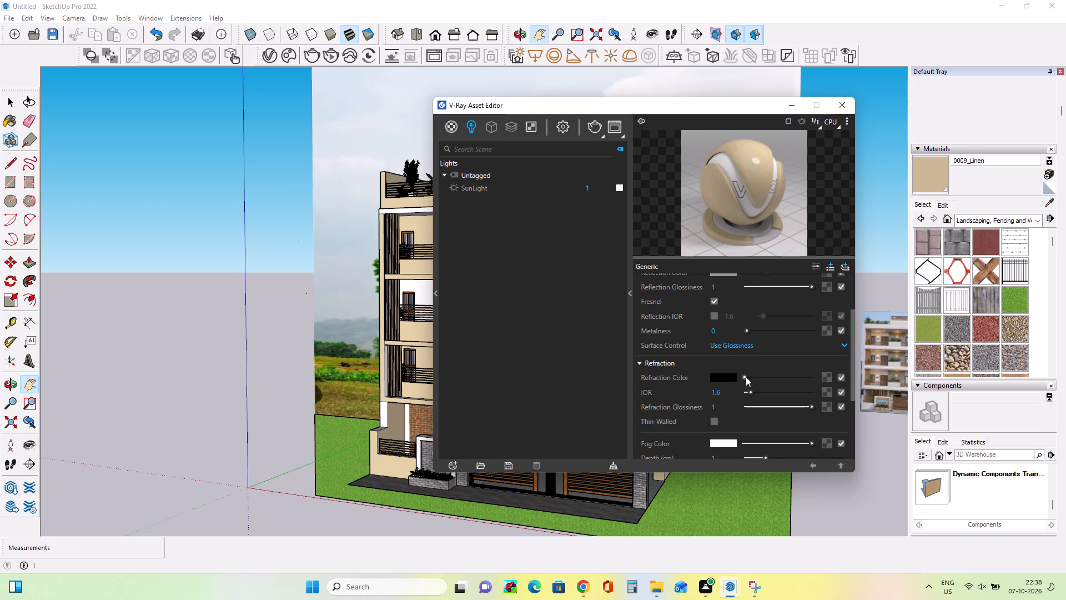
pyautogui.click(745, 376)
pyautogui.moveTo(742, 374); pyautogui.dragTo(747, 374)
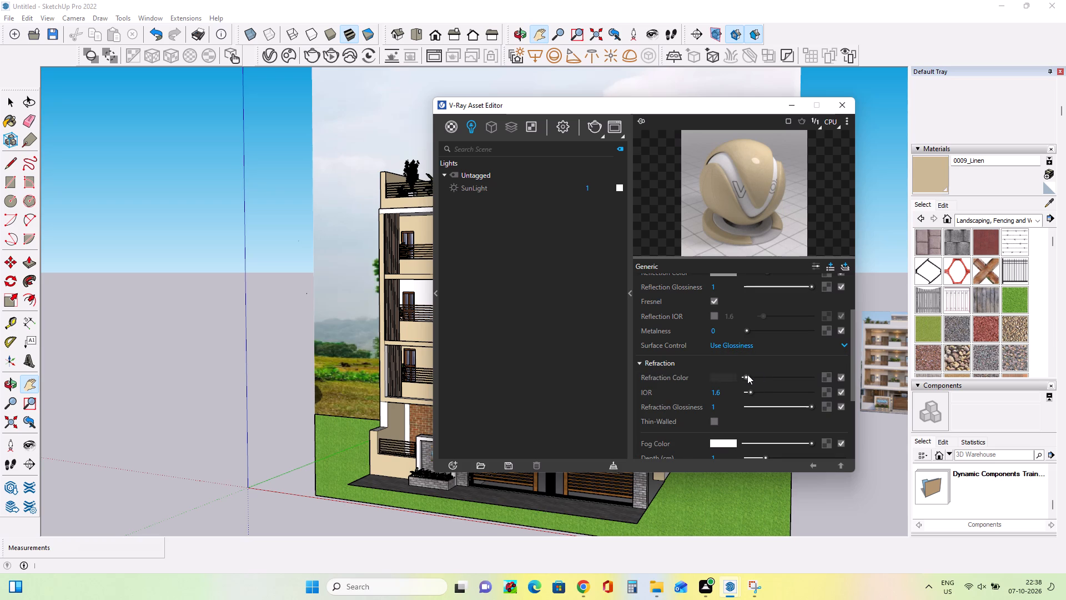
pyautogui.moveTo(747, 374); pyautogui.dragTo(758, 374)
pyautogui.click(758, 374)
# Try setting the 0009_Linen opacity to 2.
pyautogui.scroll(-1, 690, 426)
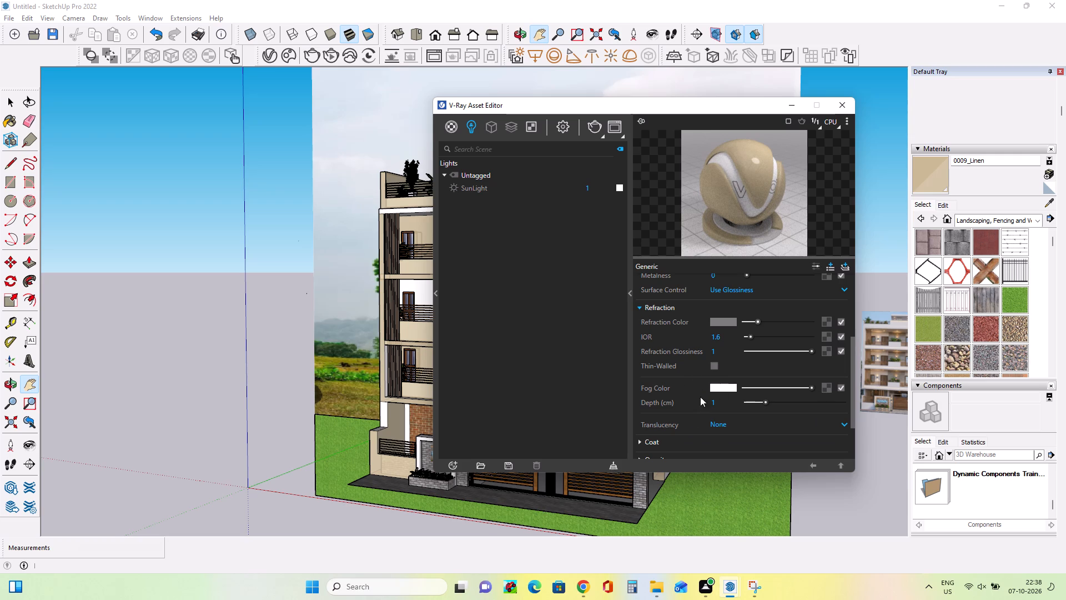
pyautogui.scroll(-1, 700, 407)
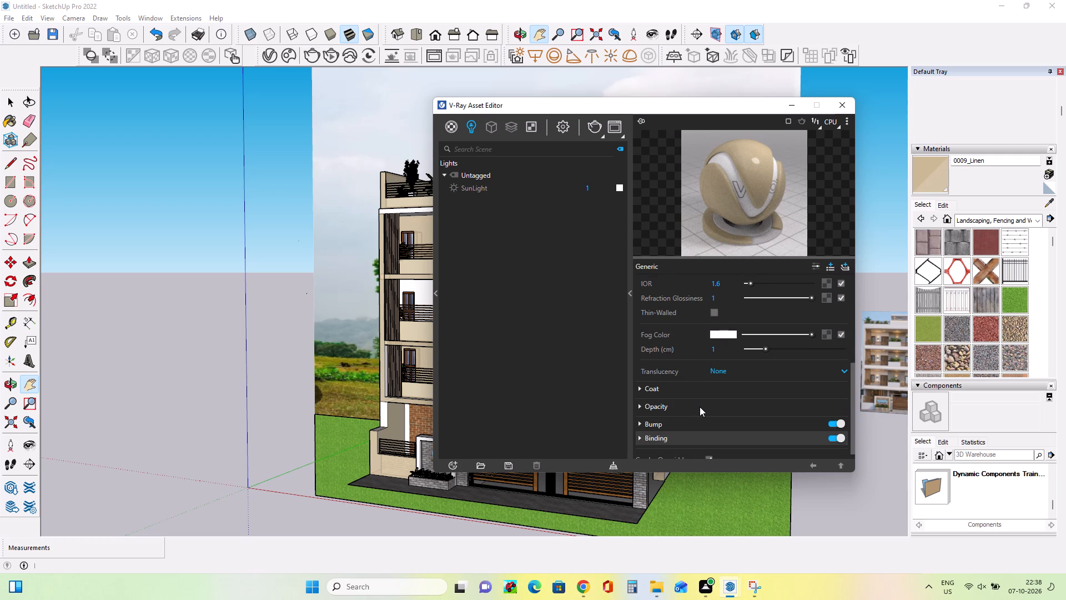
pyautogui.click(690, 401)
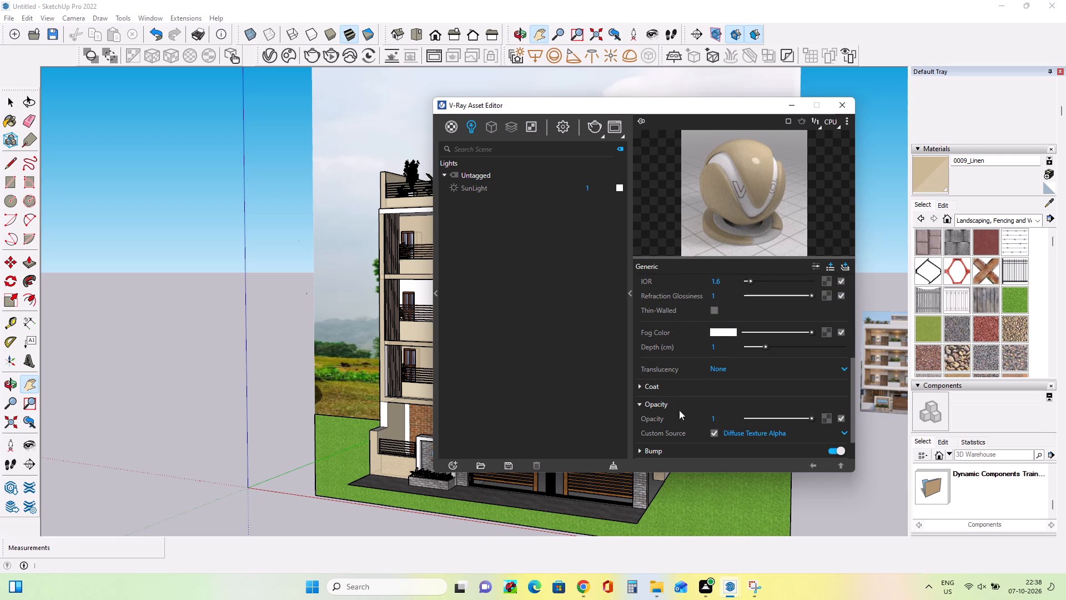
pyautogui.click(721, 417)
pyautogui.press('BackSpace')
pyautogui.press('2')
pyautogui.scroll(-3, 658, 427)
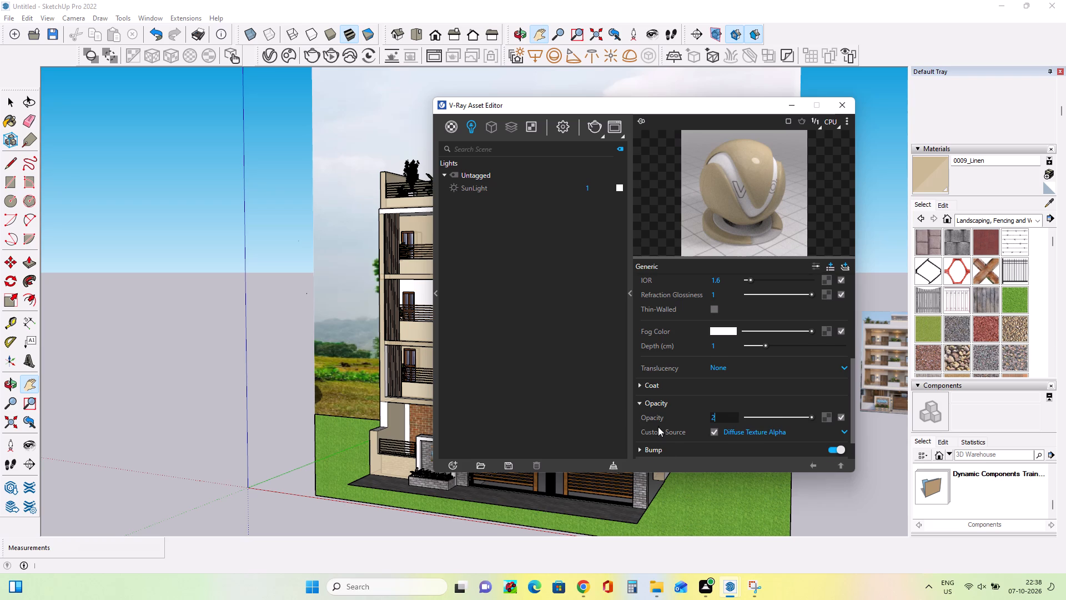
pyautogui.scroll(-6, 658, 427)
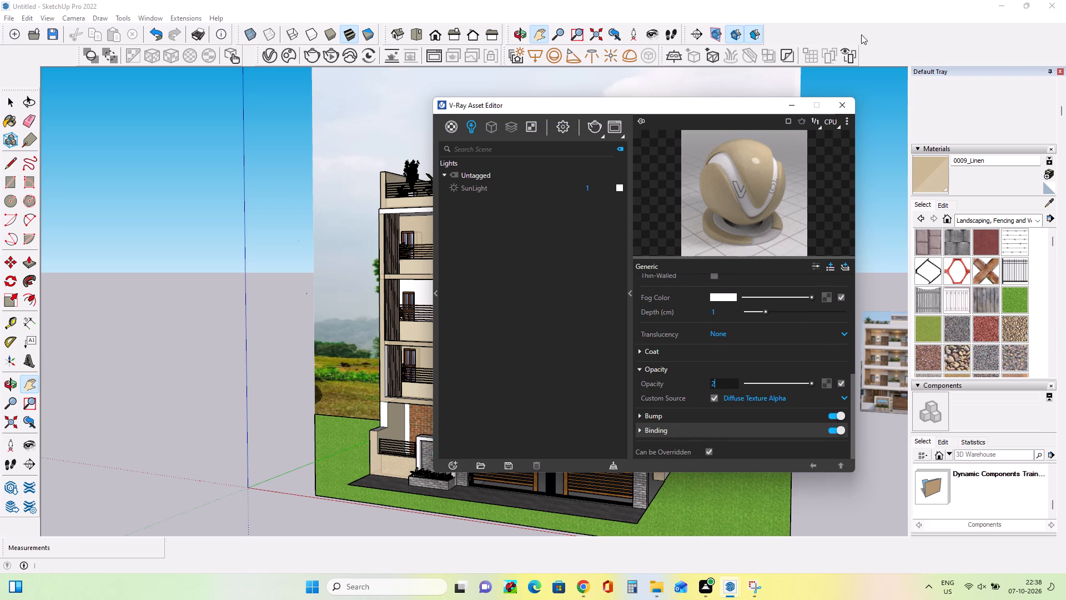
# Render the building with the edited wall material, check the result, and close the render.
pyautogui.click(597, 126)
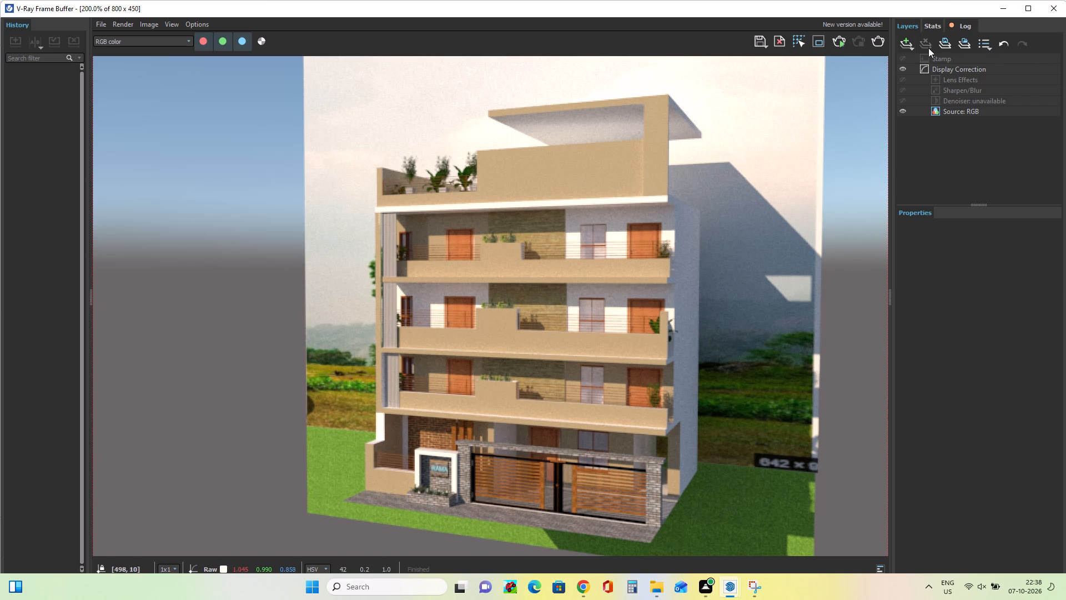
pyautogui.click(1046, 2)
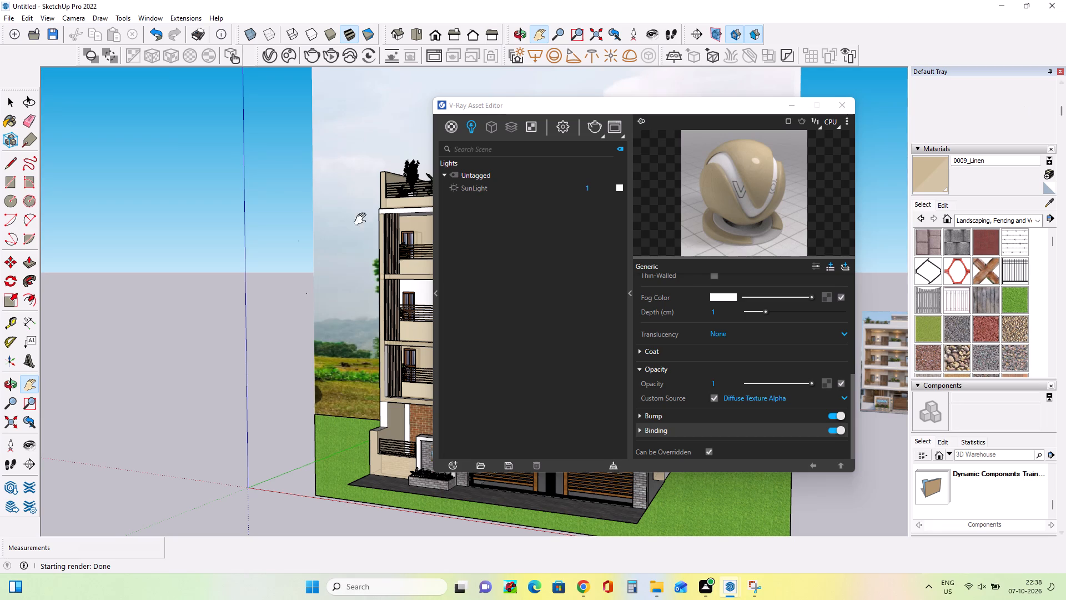
# Examine the binding options of the 0009_Linen material.
pyautogui.scroll(-4, 742, 399)
pyautogui.click(665, 430)
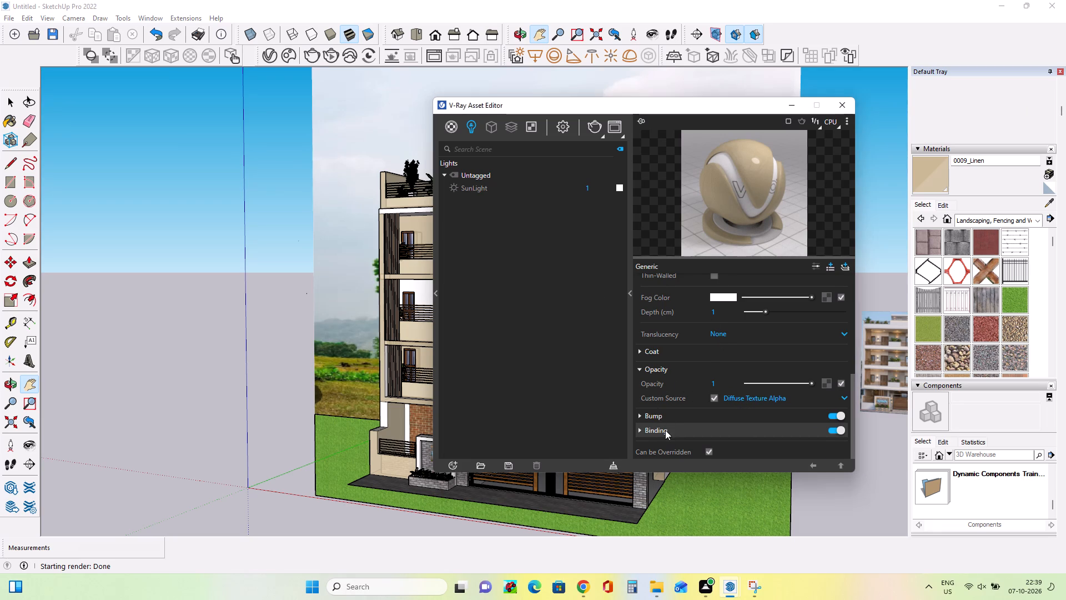
pyautogui.scroll(-2, 658, 429)
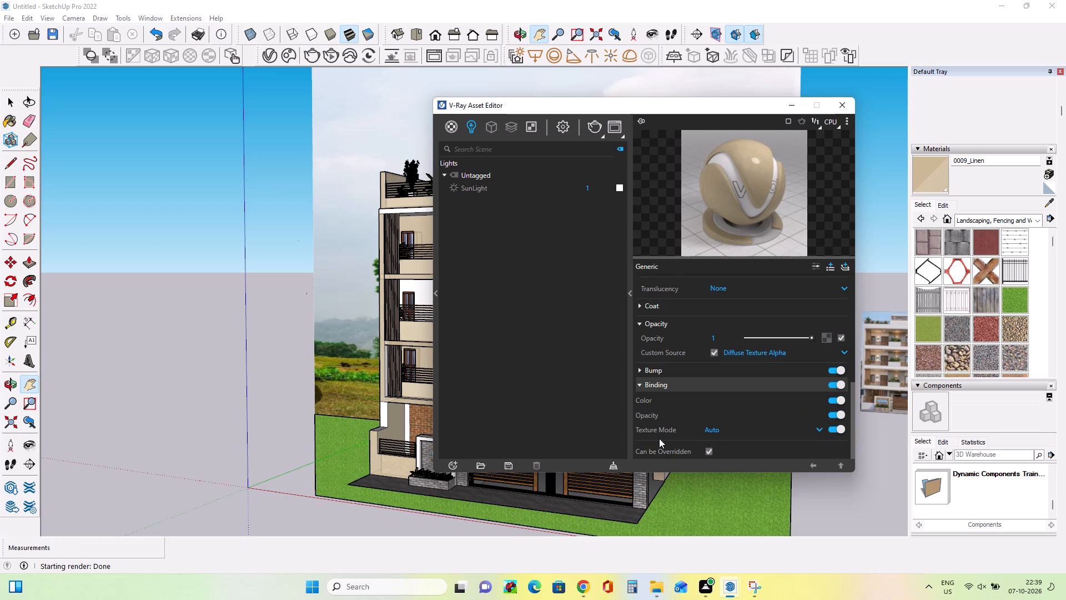
pyautogui.scroll(-7, 659, 438)
# Set the 0009_Linen refraction color back to black.
pyautogui.scroll(3, 663, 432)
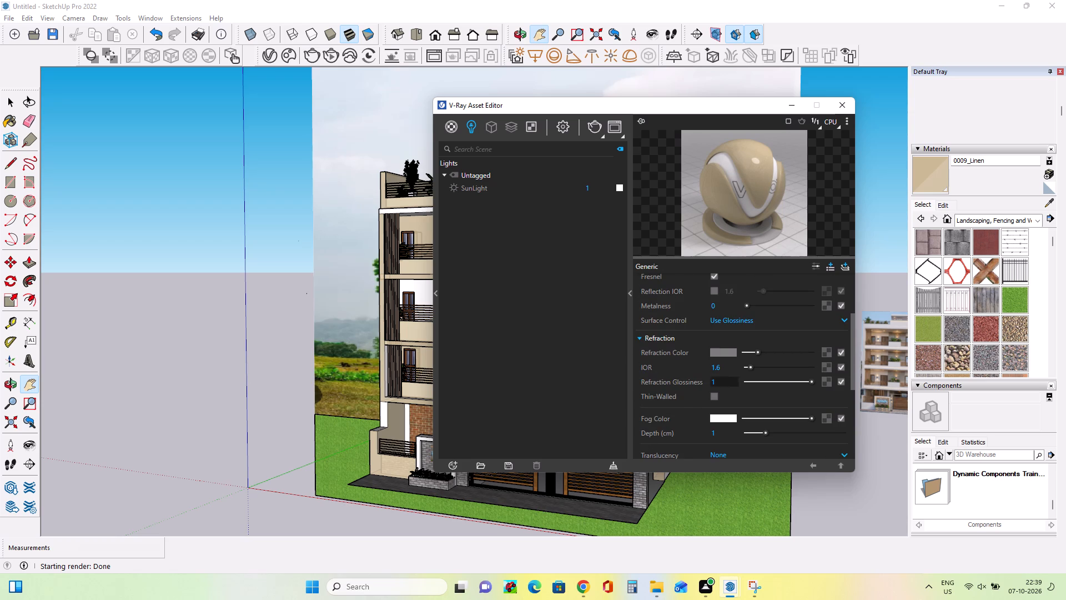
pyautogui.click(756, 352)
pyautogui.moveTo(757, 349); pyautogui.dragTo(744, 353)
pyautogui.moveTo(755, 351); pyautogui.dragTo(733, 351)
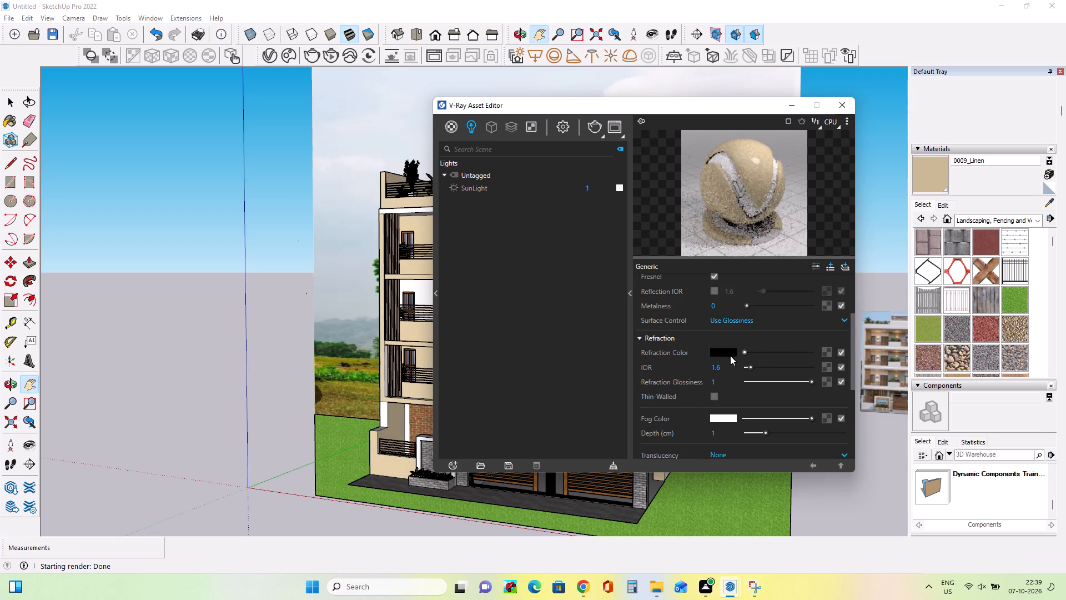
# Try darker shades of the 0009_Linen diffuse color, then brighten it fully to a light cream.
pyautogui.scroll(3, 730, 338)
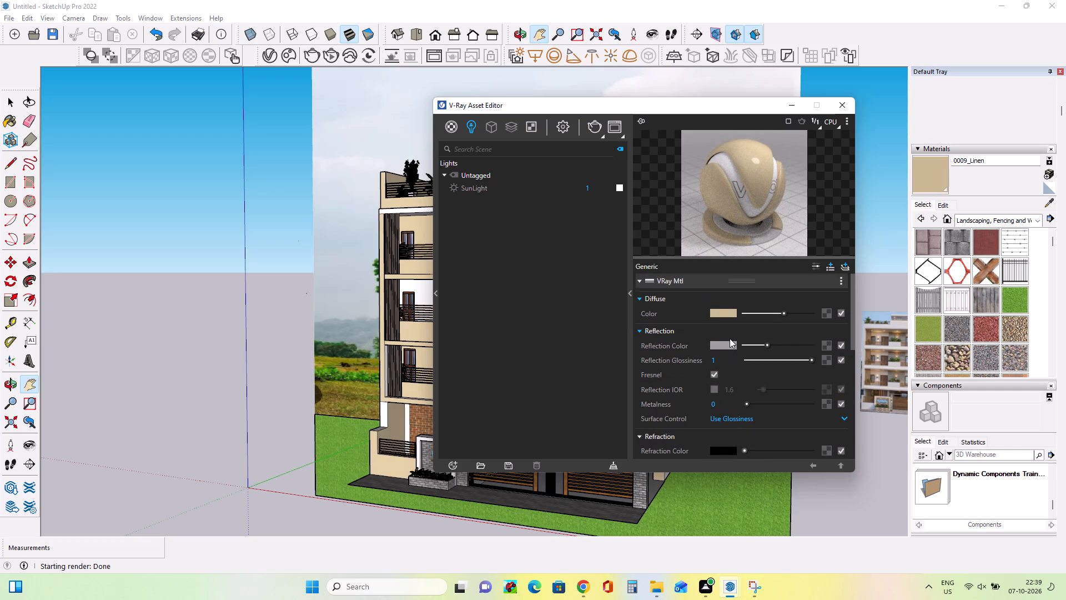
pyautogui.moveTo(784, 311); pyautogui.dragTo(763, 316)
pyautogui.moveTo(763, 316); pyautogui.dragTo(756, 317)
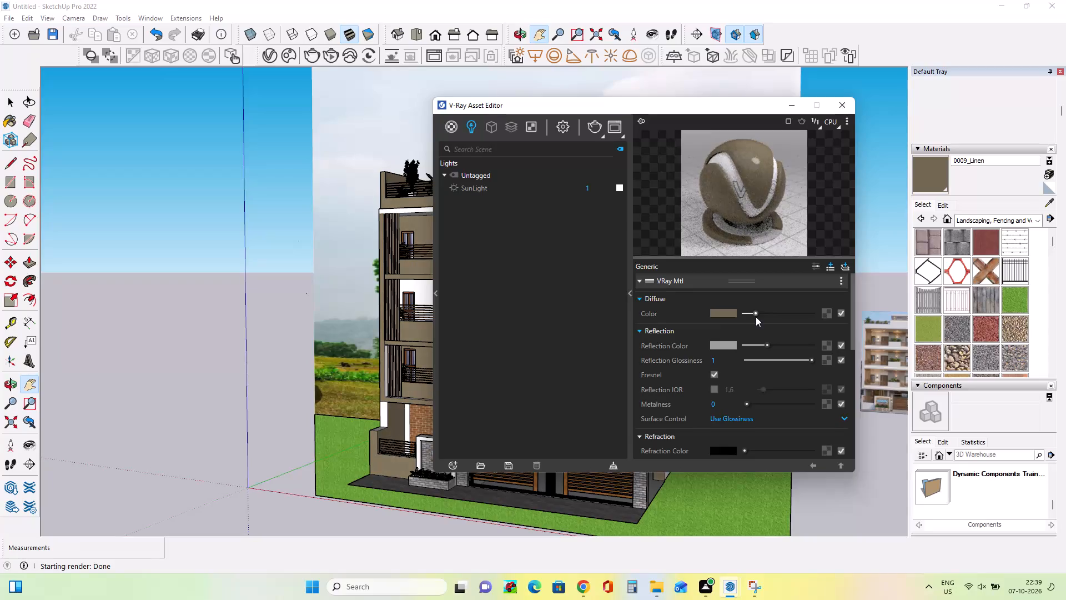
pyautogui.moveTo(756, 317); pyautogui.dragTo(751, 317)
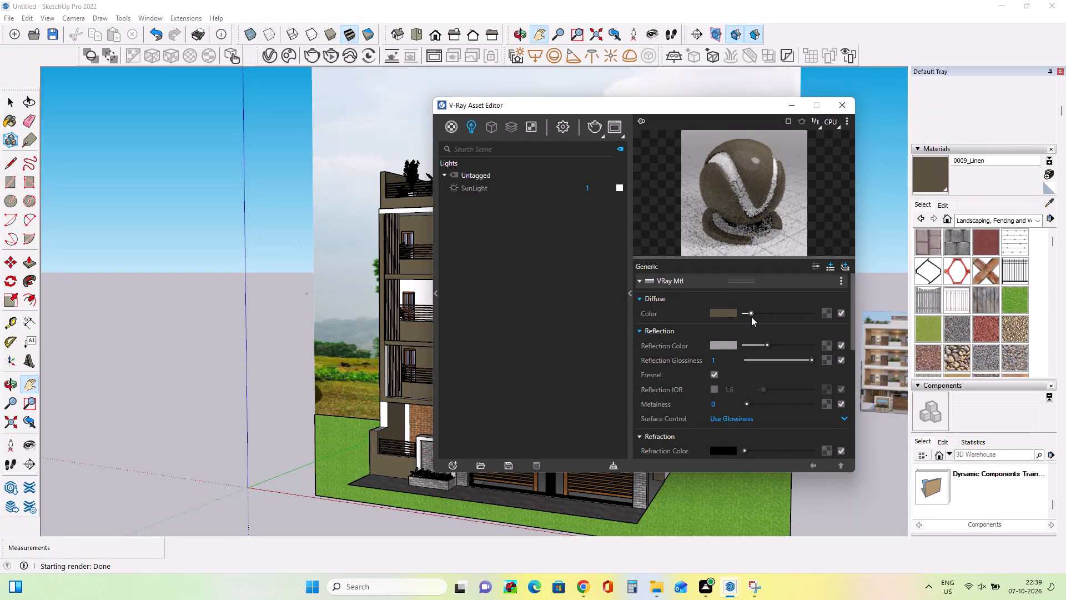
pyautogui.moveTo(751, 317); pyautogui.dragTo(762, 316)
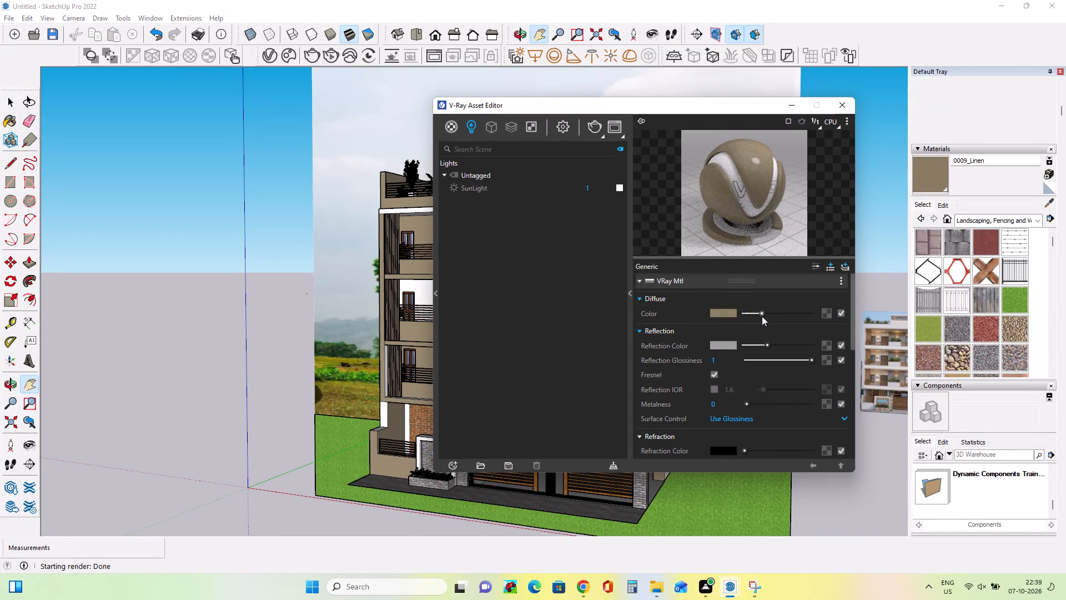
pyautogui.moveTo(762, 316); pyautogui.dragTo(748, 316)
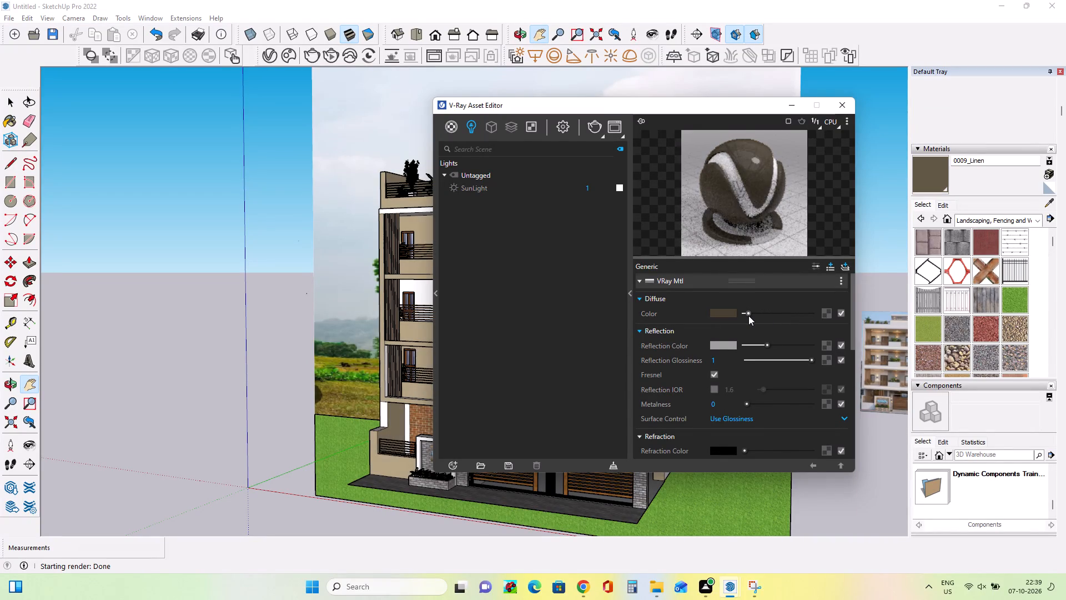
pyautogui.moveTo(748, 316); pyautogui.dragTo(764, 314)
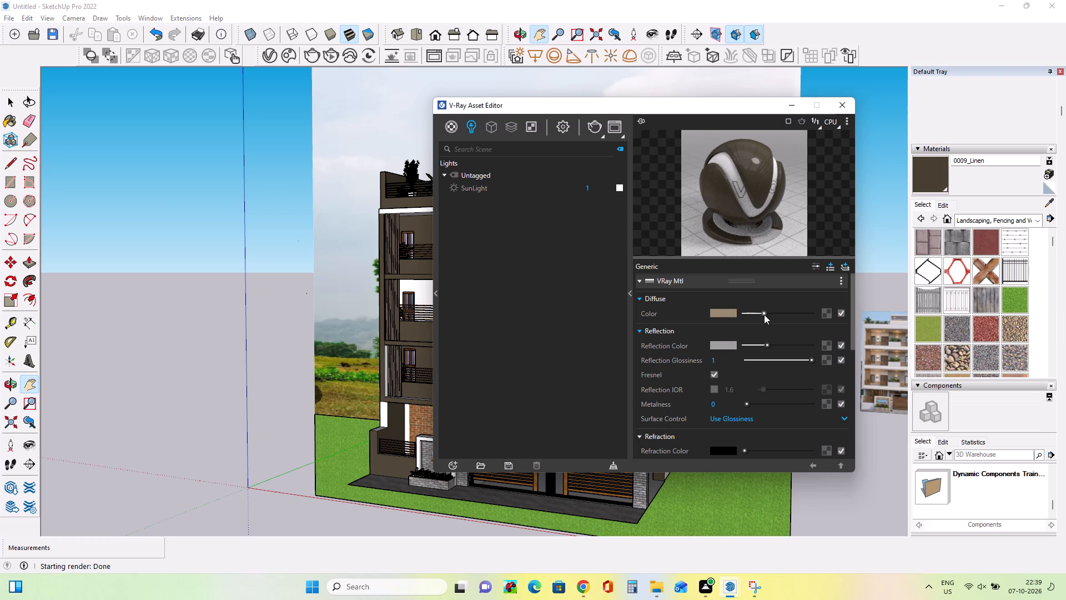
pyautogui.moveTo(764, 314); pyautogui.dragTo(816, 314)
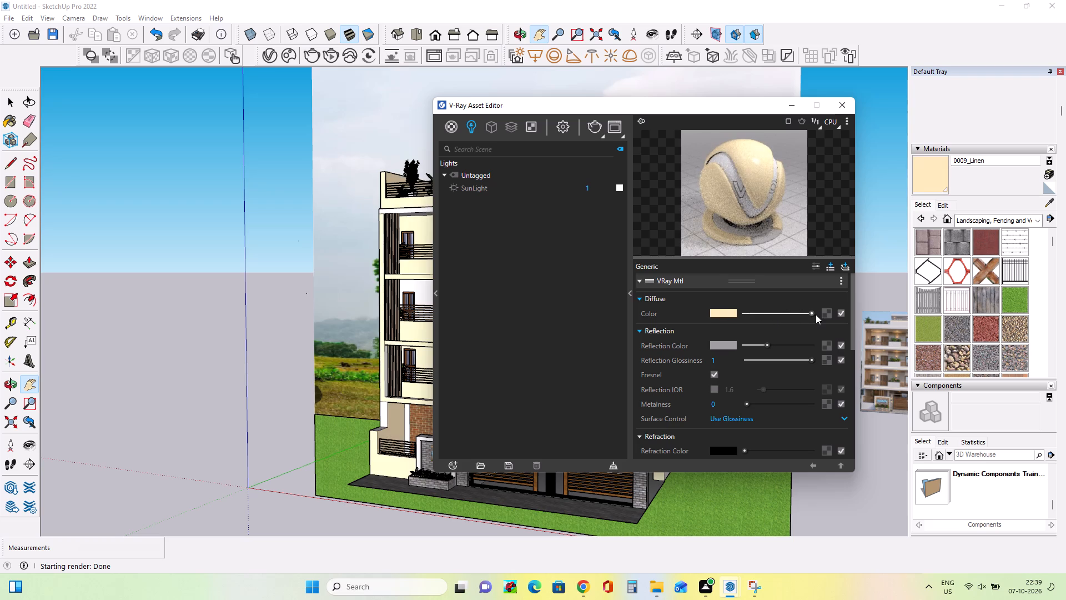
pyautogui.moveTo(816, 314); pyautogui.dragTo(816, 314)
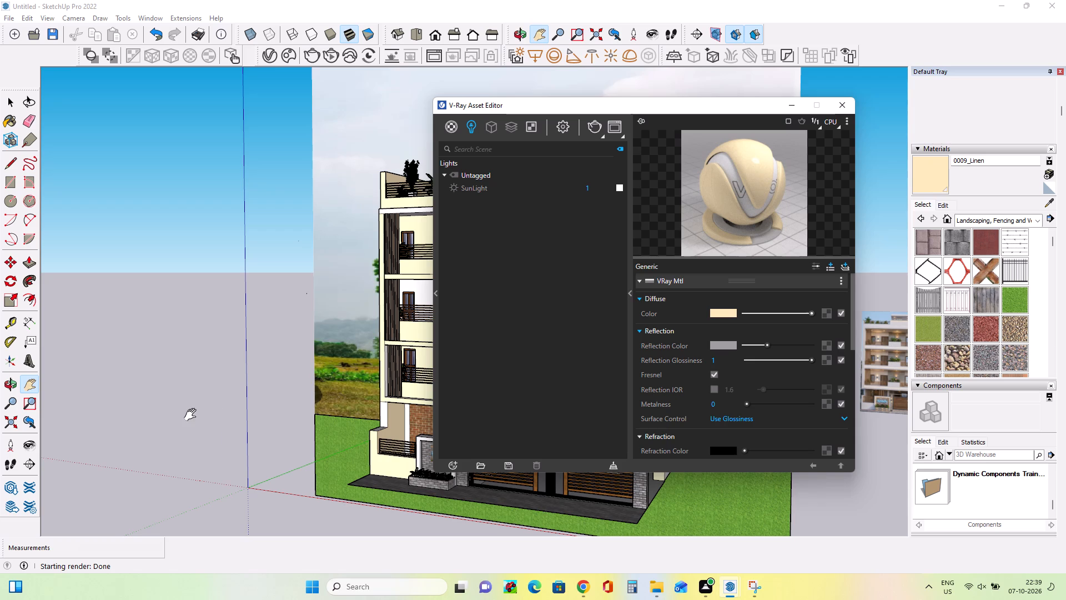
# Orbit the building view slightly and start a new render with the cream wall material.
pyautogui.moveTo(188, 411); pyautogui.dragTo(224, 415, button='middle')
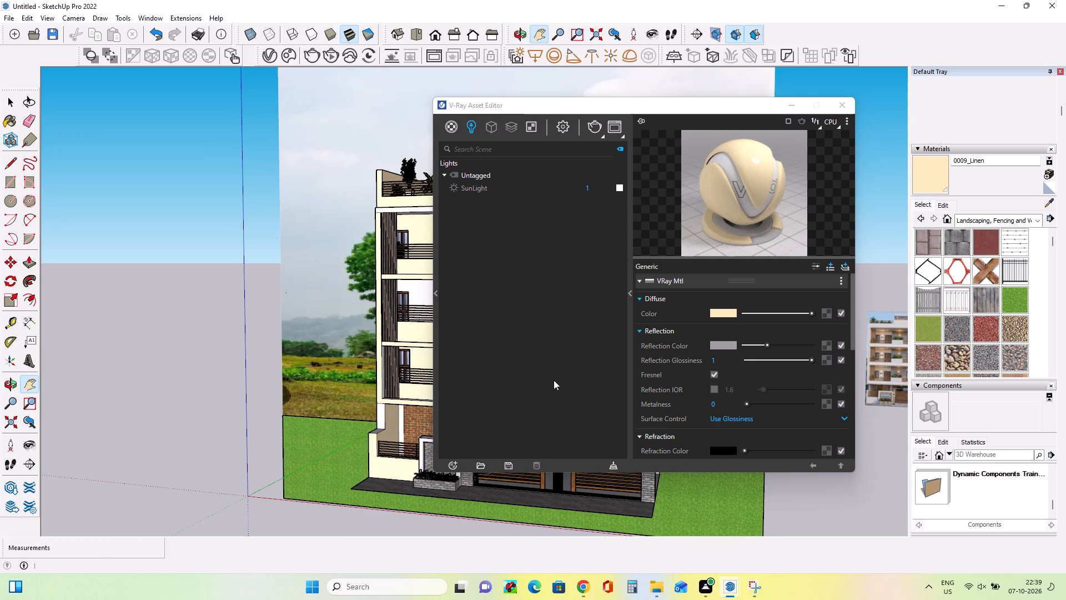
pyautogui.click(595, 127)
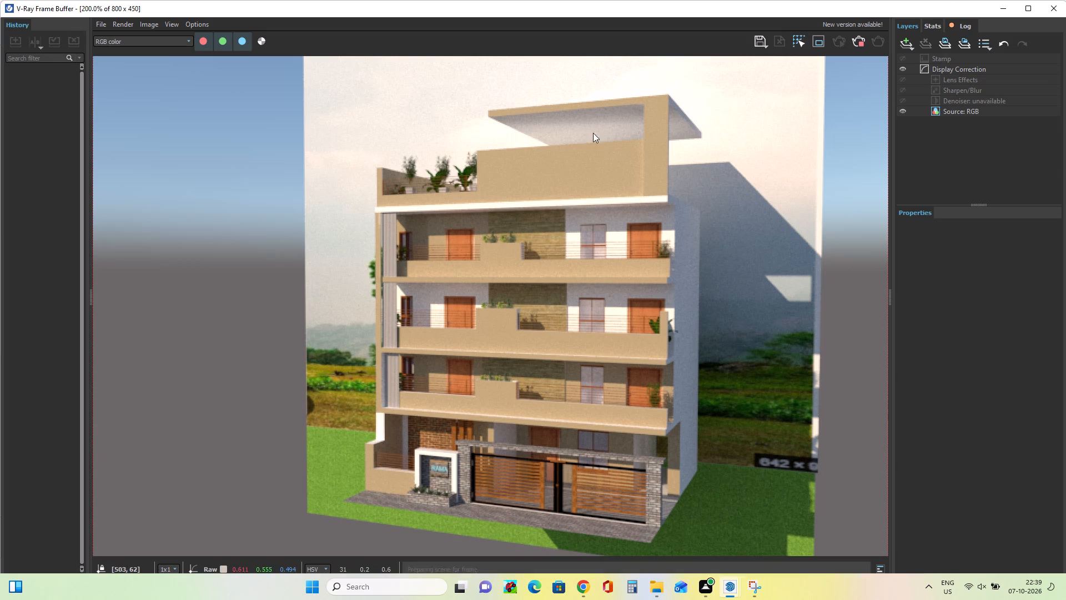
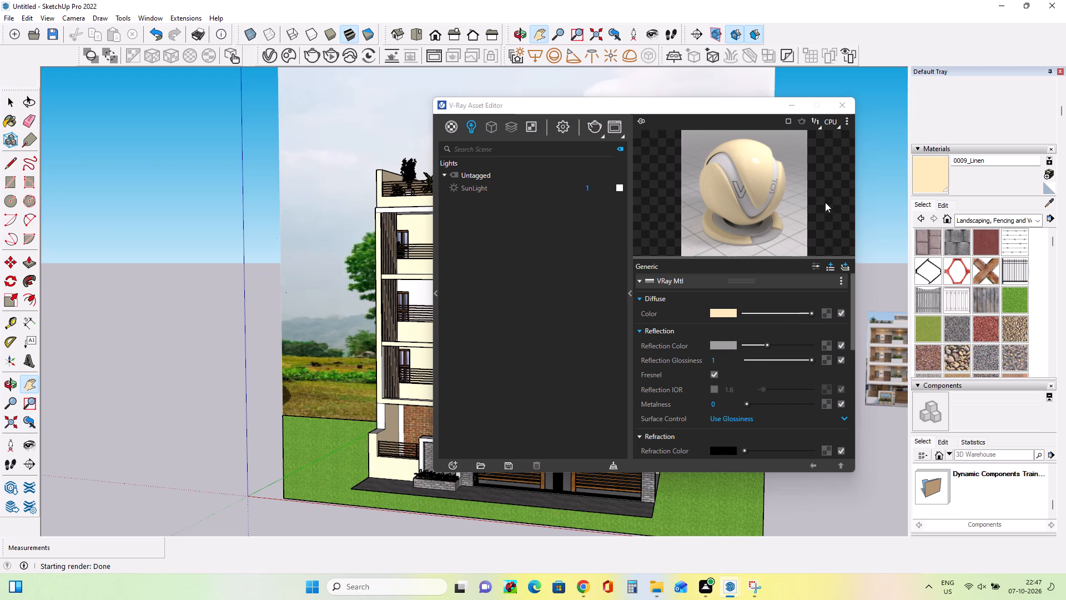
# Close the V-Ray Asset Editor, switch the material library to the Colors collection and pick Color C01.
pyautogui.click(837, 104)
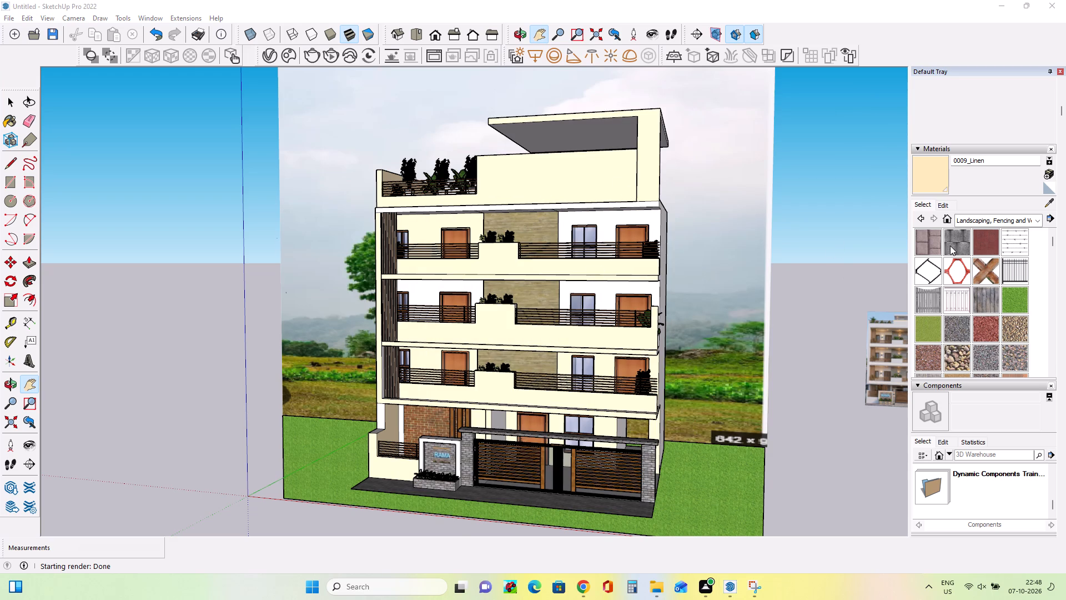
pyautogui.scroll(3, 951, 252)
pyautogui.click(978, 265)
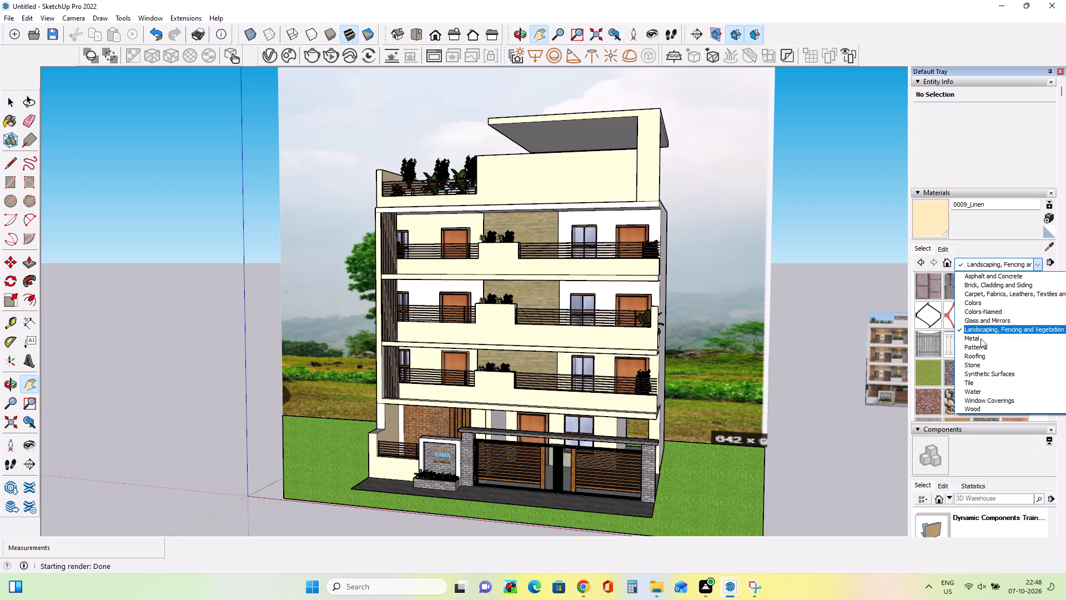
pyautogui.click(978, 299)
pyautogui.scroll(-1, 955, 379)
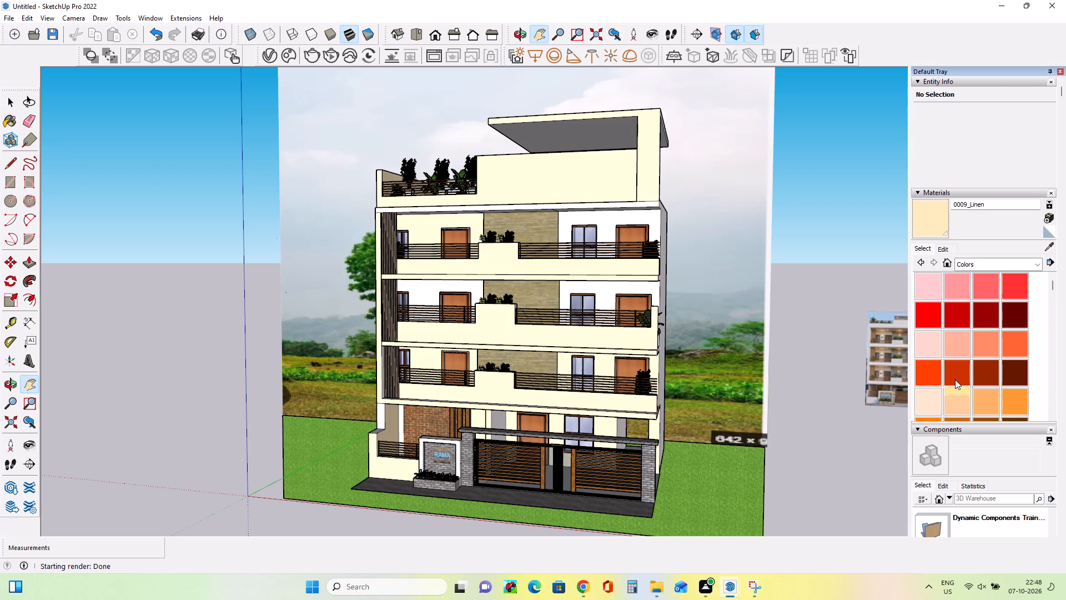
pyautogui.click(925, 336)
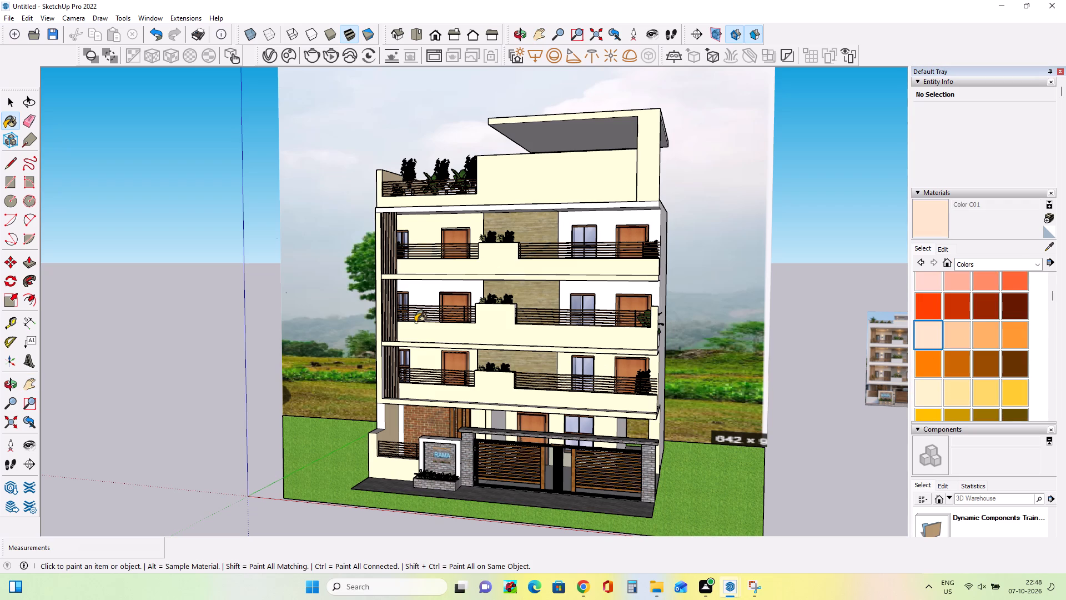
# Browse the color swatches, pick Color D01 and paint it onto the upper-floor balcony fronts and rooftop wall.
pyautogui.scroll(7, 944, 347)
pyautogui.scroll(-6, 944, 347)
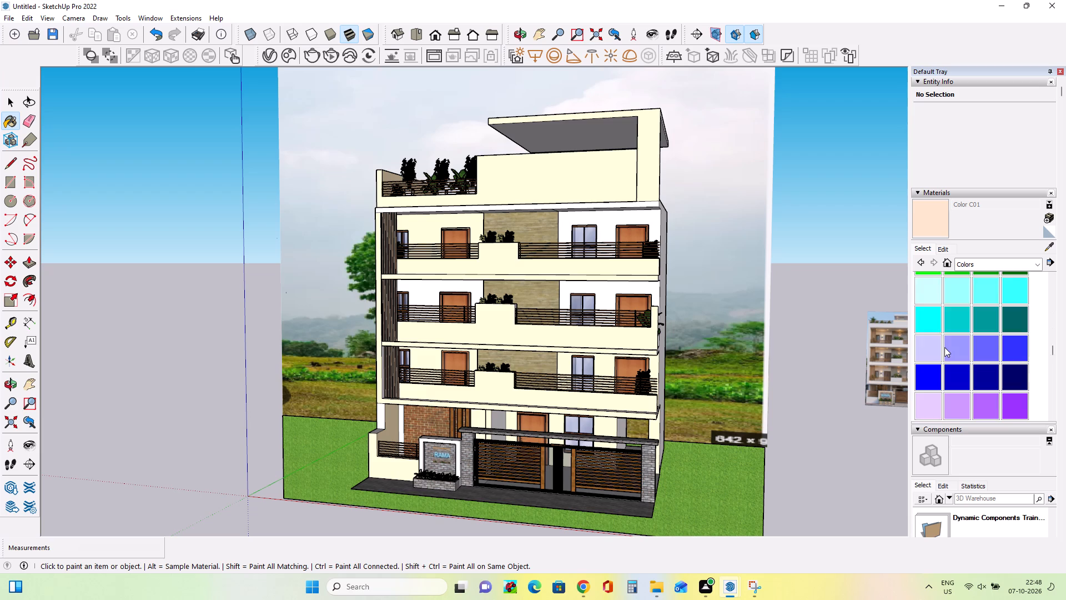
pyautogui.scroll(-4, 944, 347)
pyautogui.scroll(10, 944, 347)
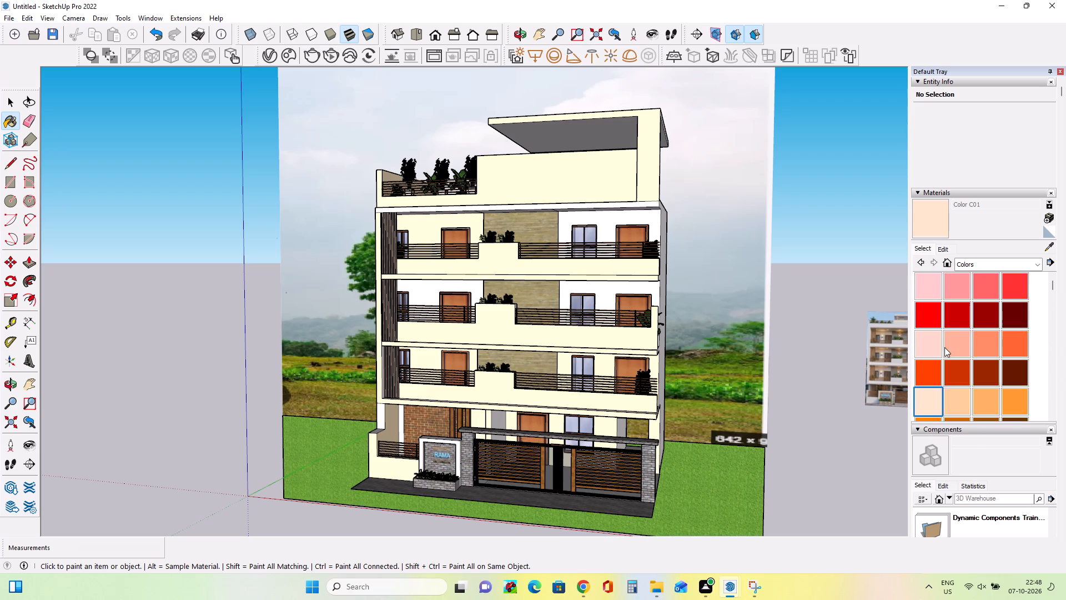
pyautogui.scroll(8, 944, 347)
pyautogui.scroll(-1, 944, 347)
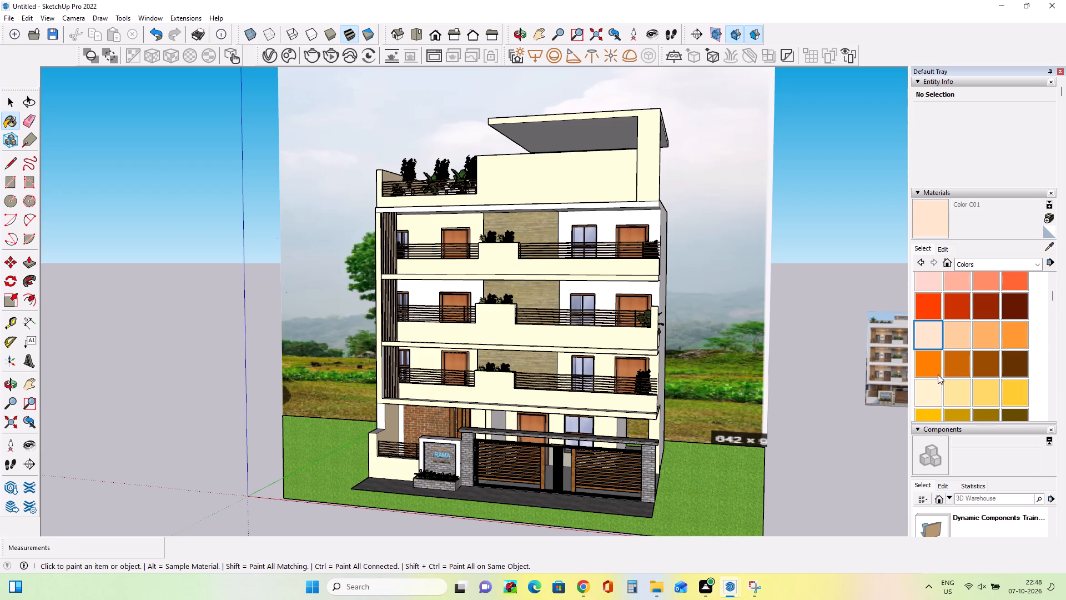
pyautogui.click(927, 394)
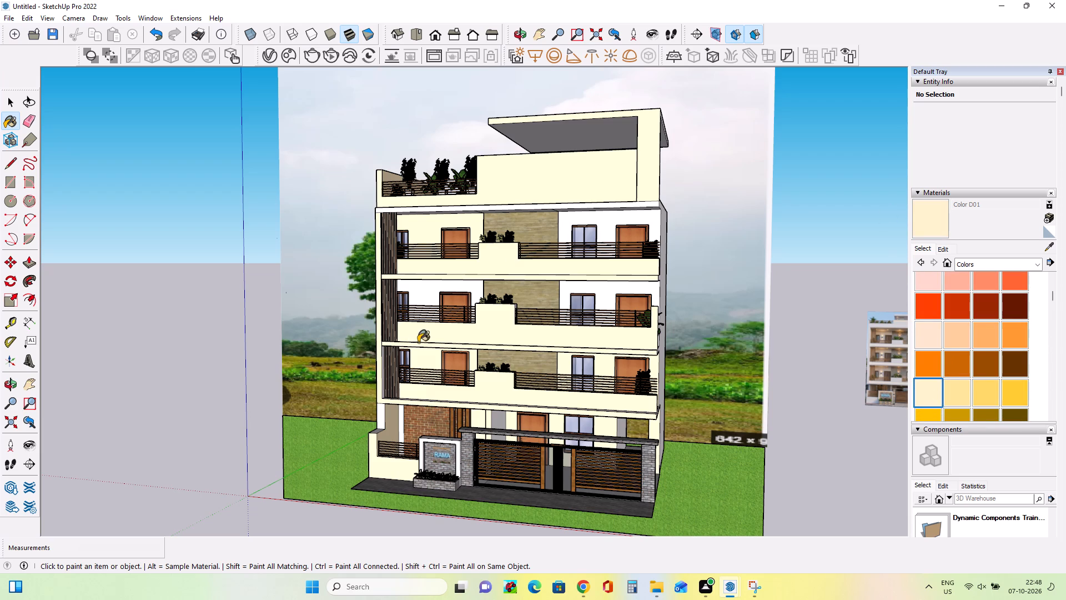
pyautogui.click(418, 342)
pyautogui.click(435, 334)
pyautogui.click(455, 267)
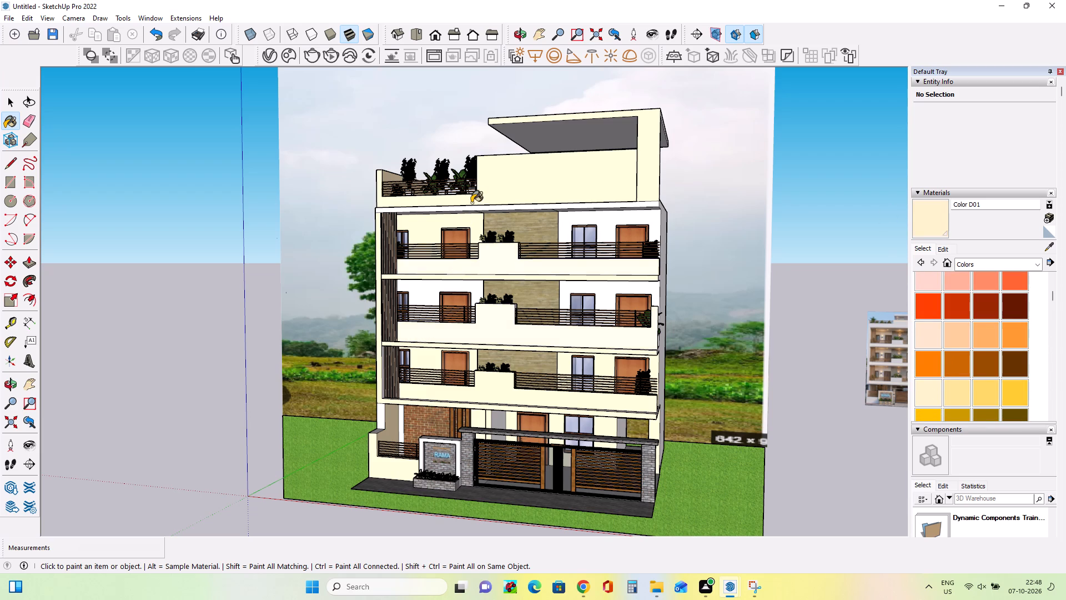
pyautogui.click(485, 186)
# Paint the rooftop wall, its side column, the upper slab edges and the top-floor balcony's back wall with Color C01.
pyautogui.click(931, 332)
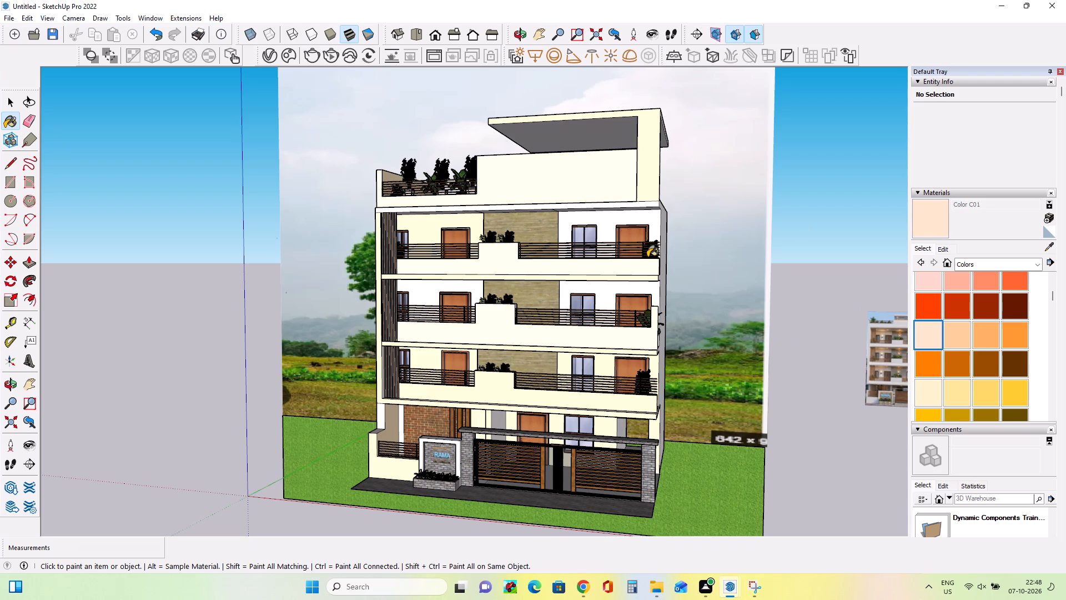
pyautogui.click(587, 176)
pyautogui.click(591, 186)
pyautogui.click(645, 197)
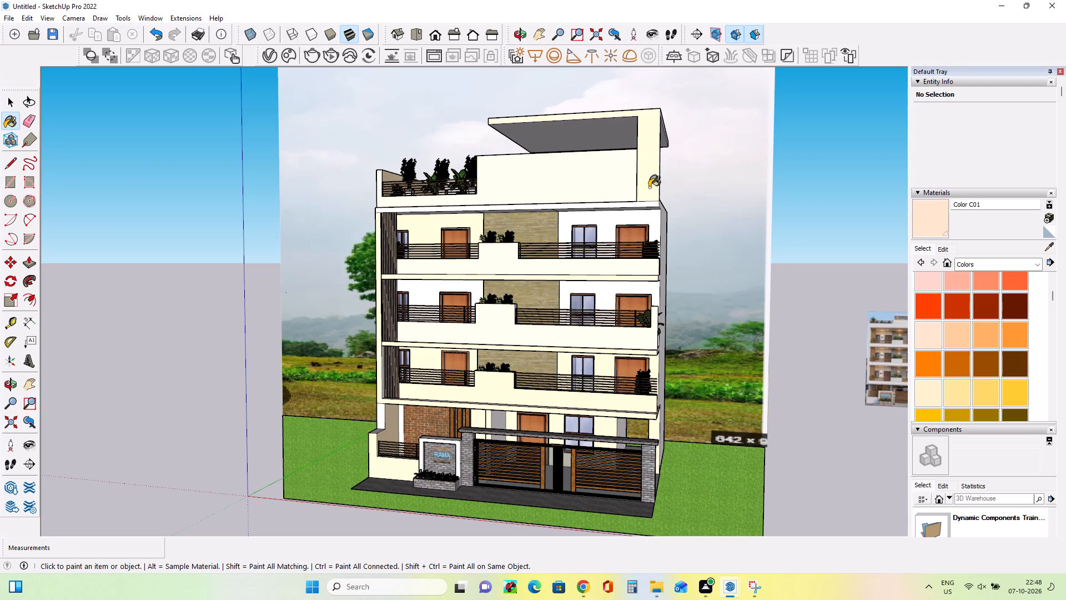
pyautogui.click(649, 186)
pyautogui.click(640, 278)
pyautogui.click(636, 353)
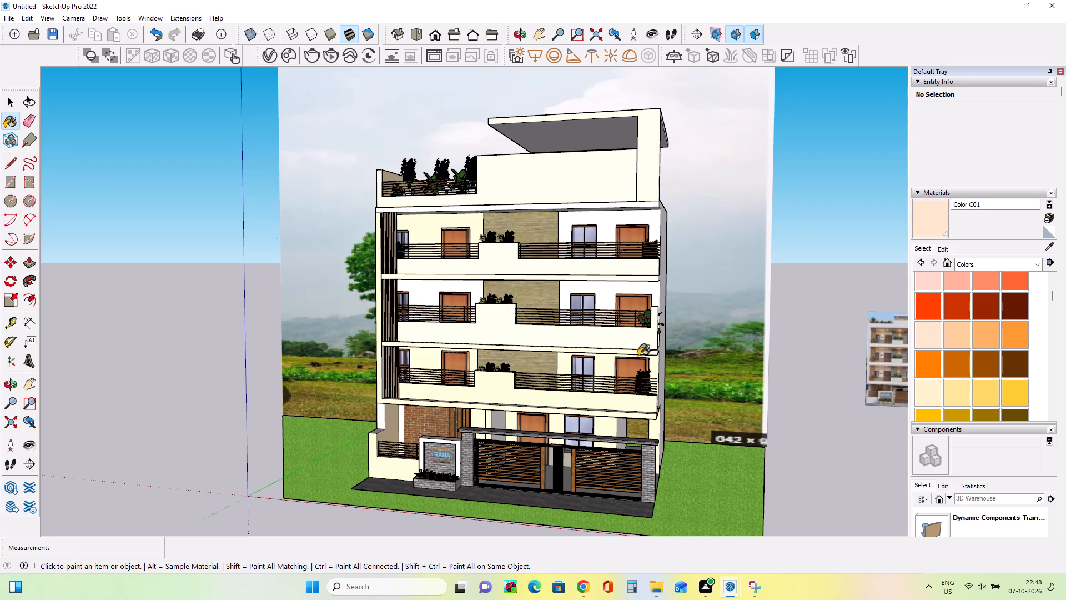
pyautogui.click(639, 357)
pyautogui.click(459, 222)
# Paint the lowest balcony's back wall, parapet and slab edge with Color C01.
pyautogui.scroll(7, 391, 374)
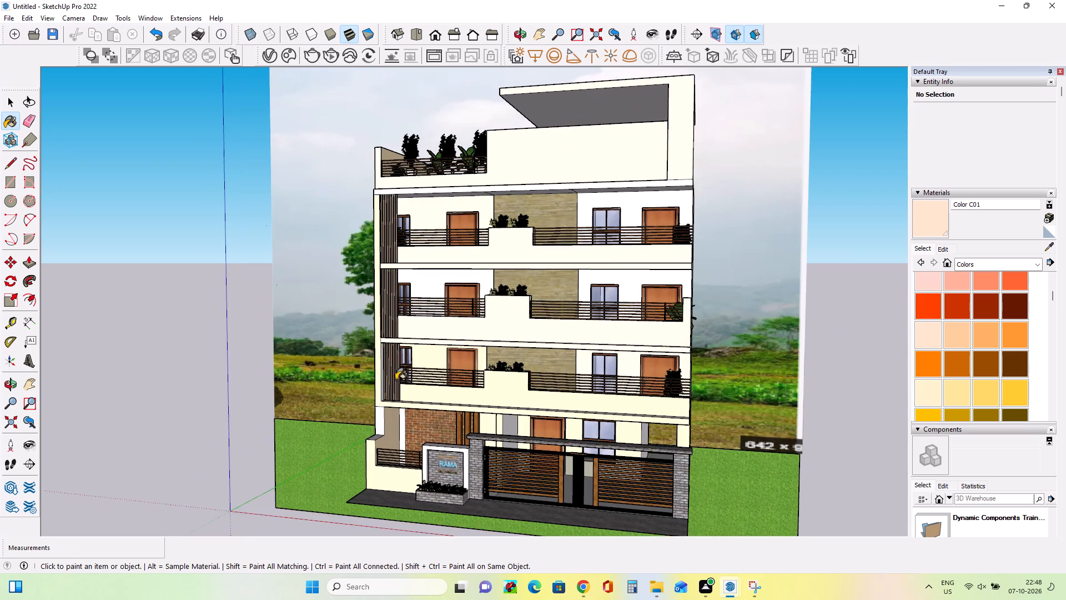
pyautogui.scroll(6, 396, 380)
pyautogui.click(452, 349)
pyautogui.click(465, 398)
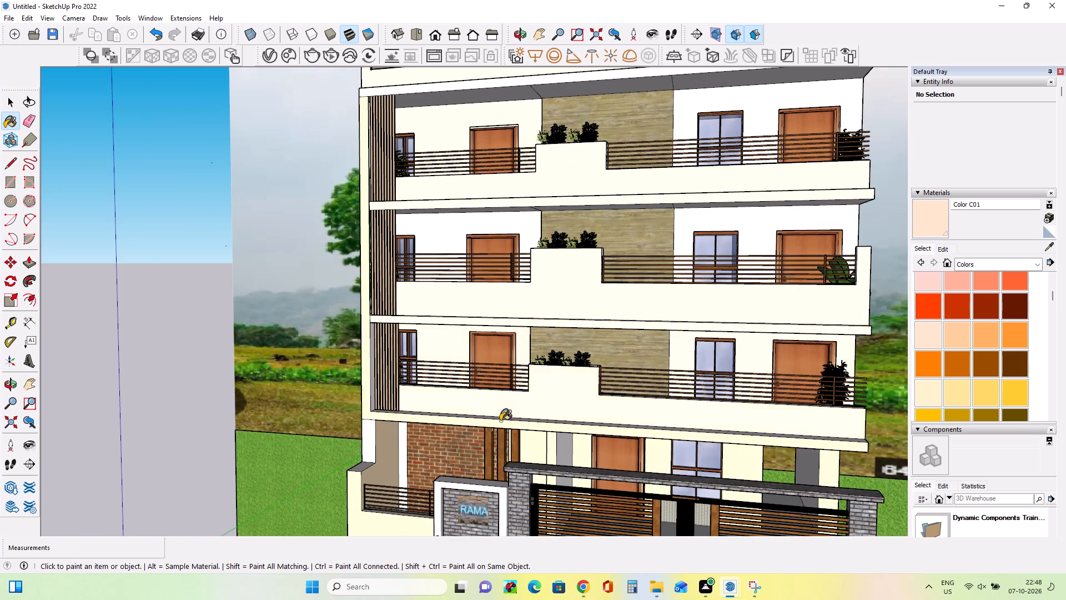
pyautogui.click(502, 421)
# Paint the boundary wall beside the RAMA sign and the ground-floor walls and columns with Color C01.
pyautogui.click(354, 508)
pyautogui.click(385, 465)
pyautogui.click(374, 526)
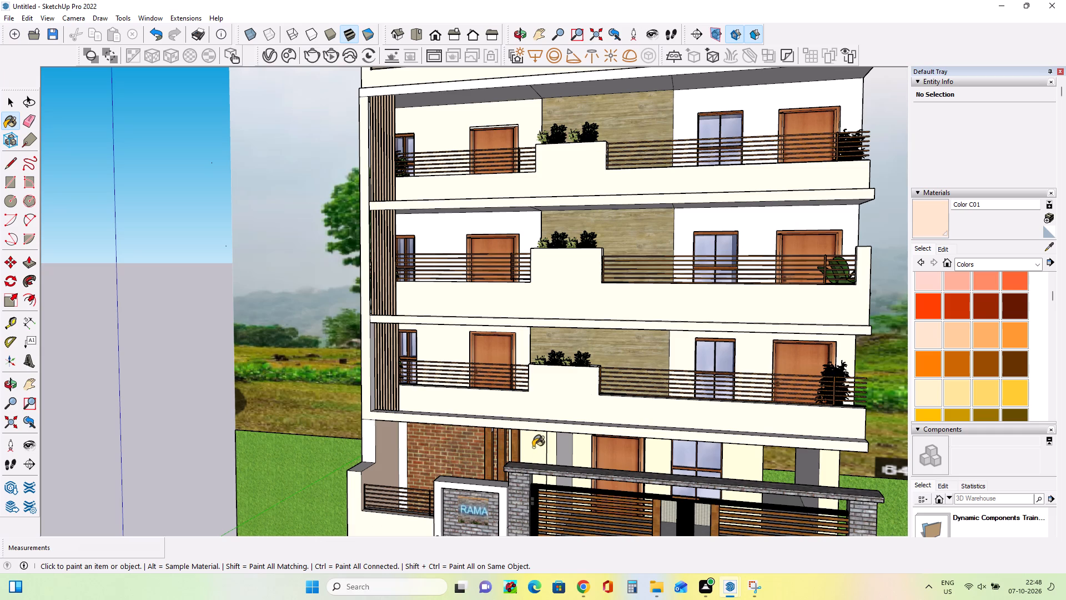
pyautogui.click(533, 447)
pyautogui.click(554, 453)
pyautogui.click(582, 454)
pyautogui.click(657, 462)
# Open the V-Ray Asset Editor and make Color C01 editable as a V-Ray material.
pyautogui.scroll(-8, 631, 420)
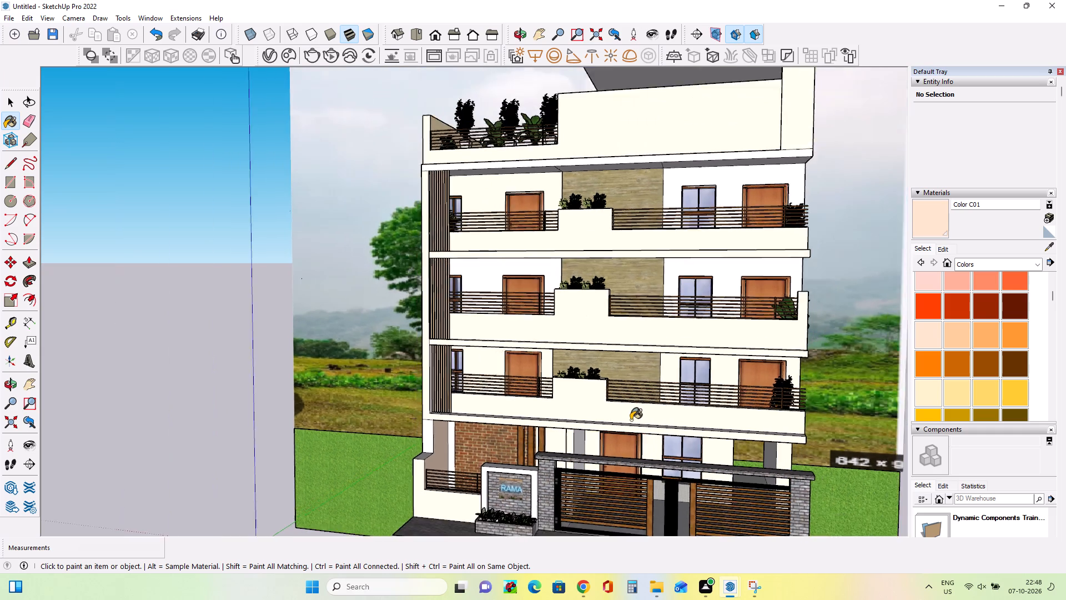
pyautogui.scroll(-7, 631, 420)
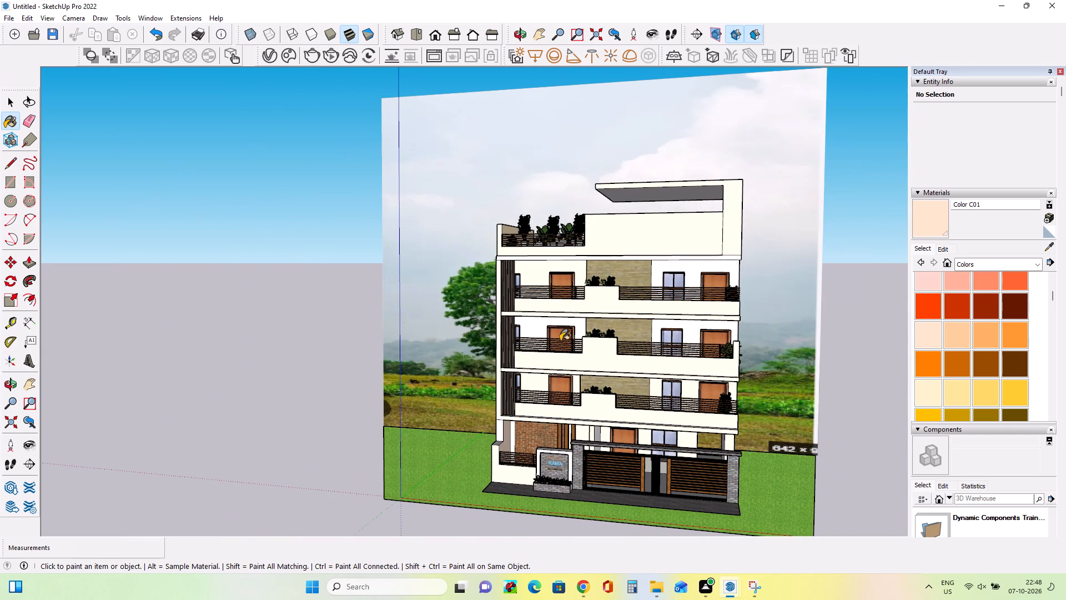
pyautogui.click(265, 54)
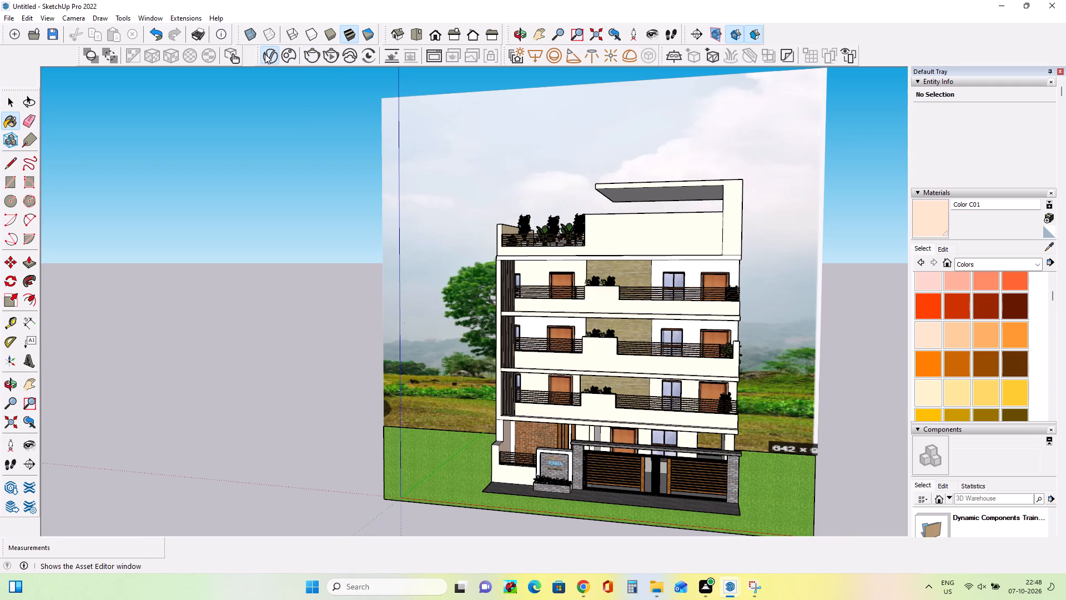
pyautogui.click(476, 128)
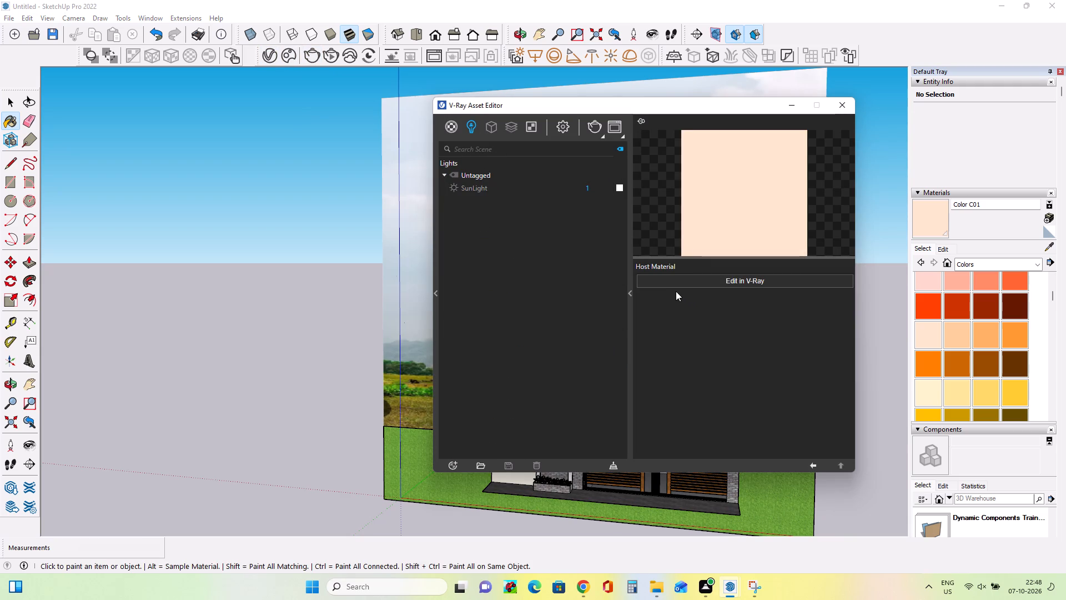
pyautogui.click(631, 292)
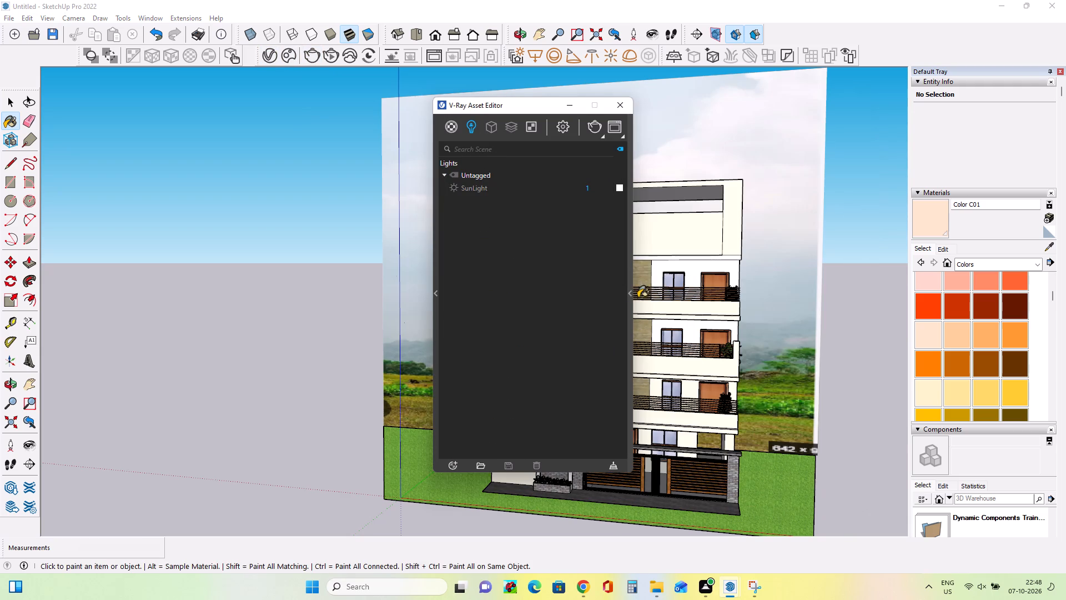
pyautogui.click(632, 299)
pyautogui.click(711, 284)
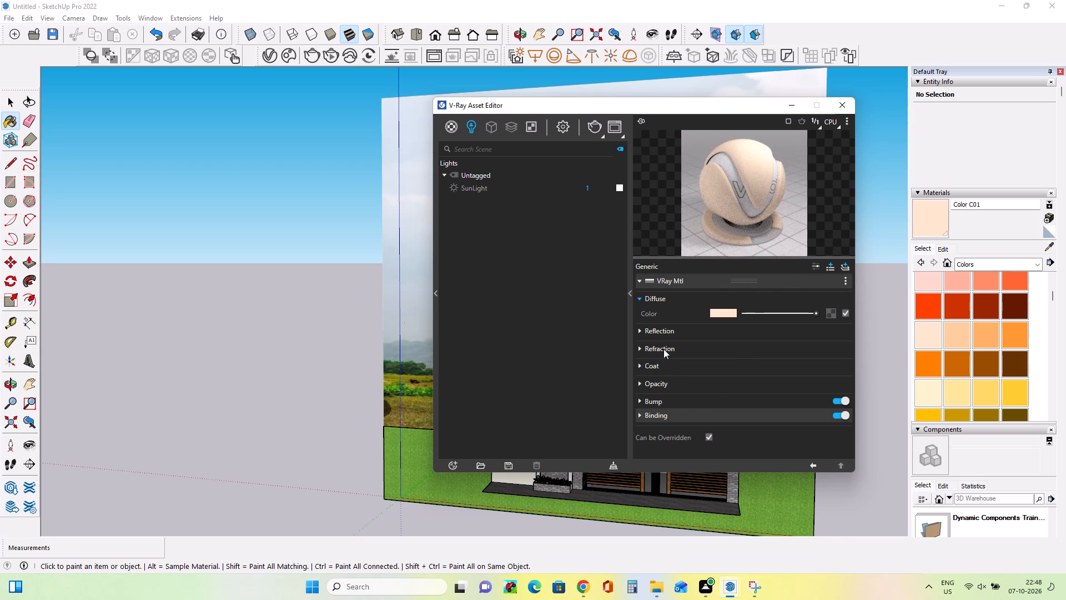
# Examine the reflection, opacity, refraction and binding settings of the Color C01 material.
pyautogui.click(683, 329)
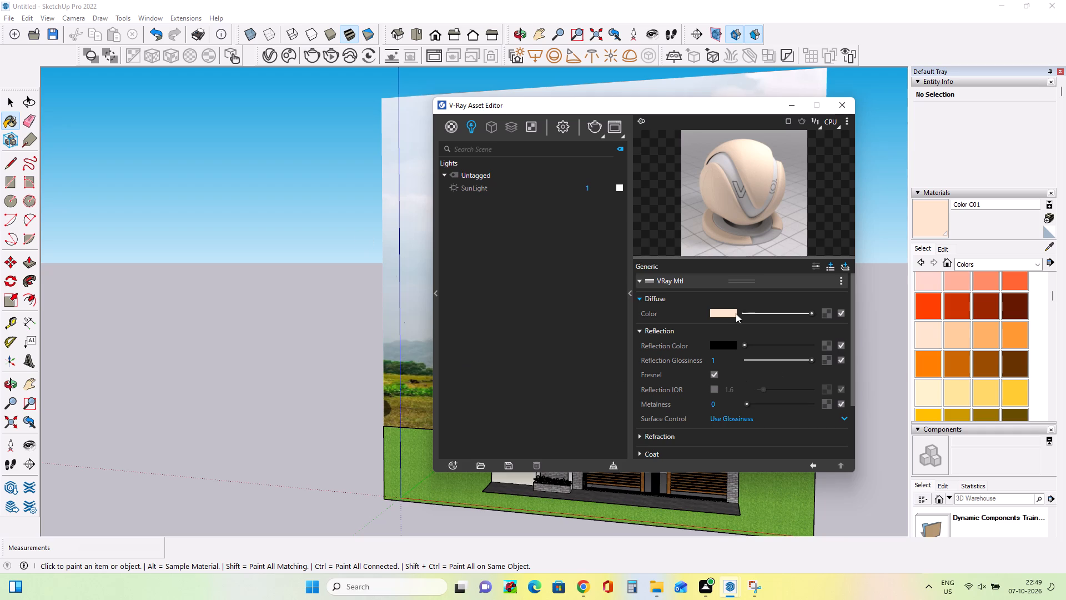
pyautogui.scroll(6, 676, 397)
pyautogui.scroll(-8, 693, 336)
pyautogui.scroll(4, 711, 393)
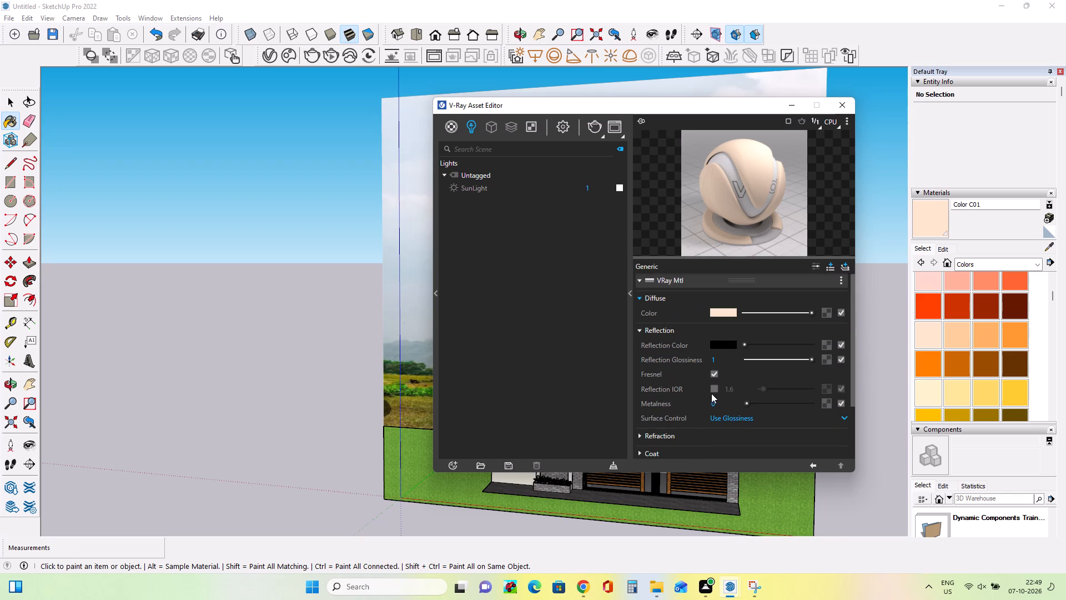
pyautogui.scroll(4, 711, 393)
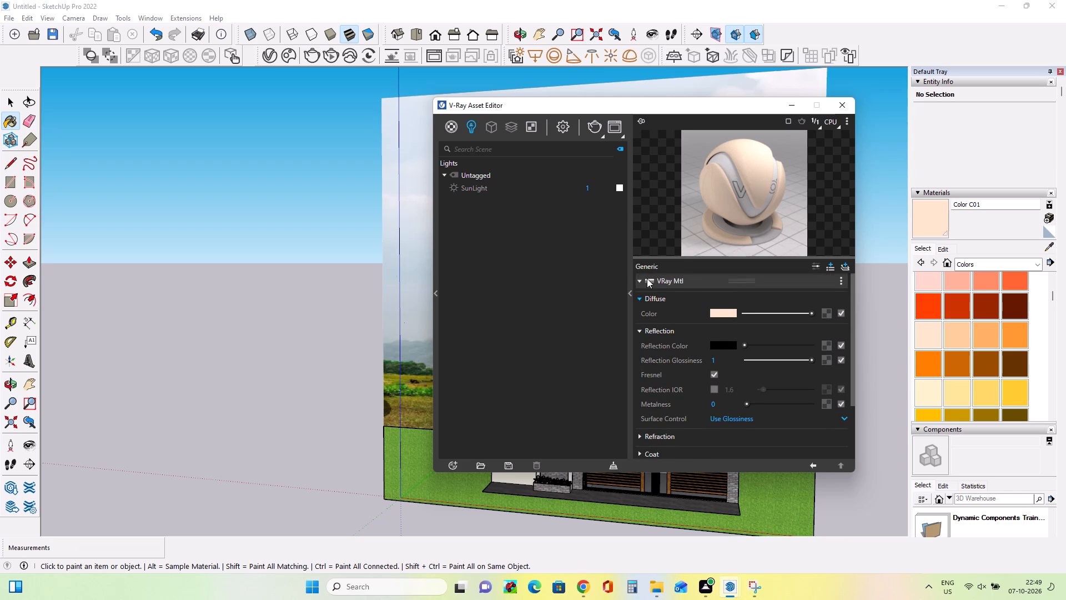
pyautogui.click(641, 277)
pyautogui.click(640, 279)
pyautogui.scroll(-3, 670, 378)
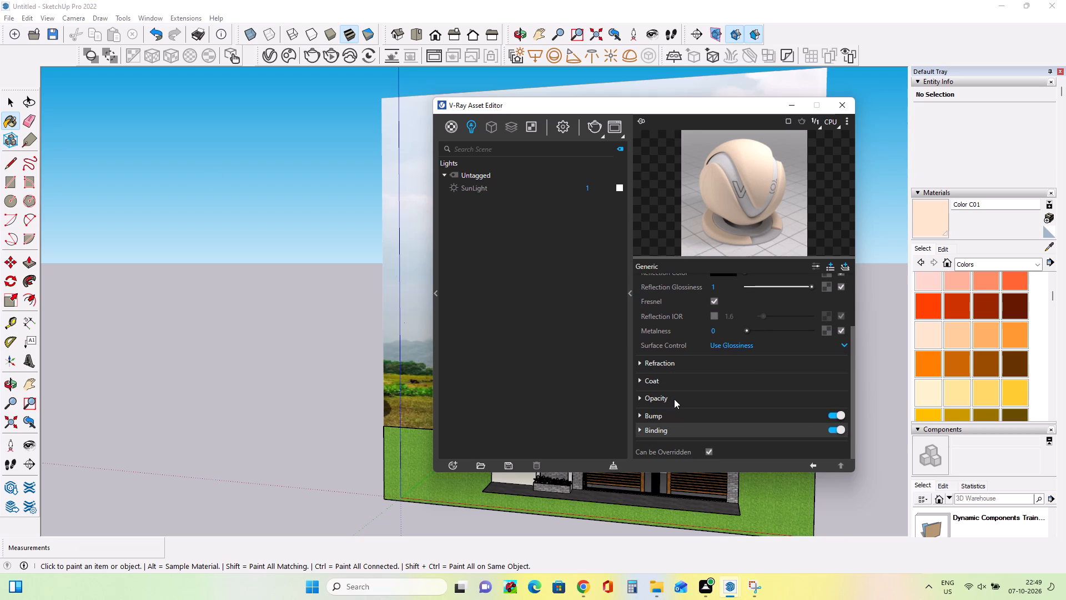
pyautogui.click(674, 399)
pyautogui.scroll(-3, 673, 405)
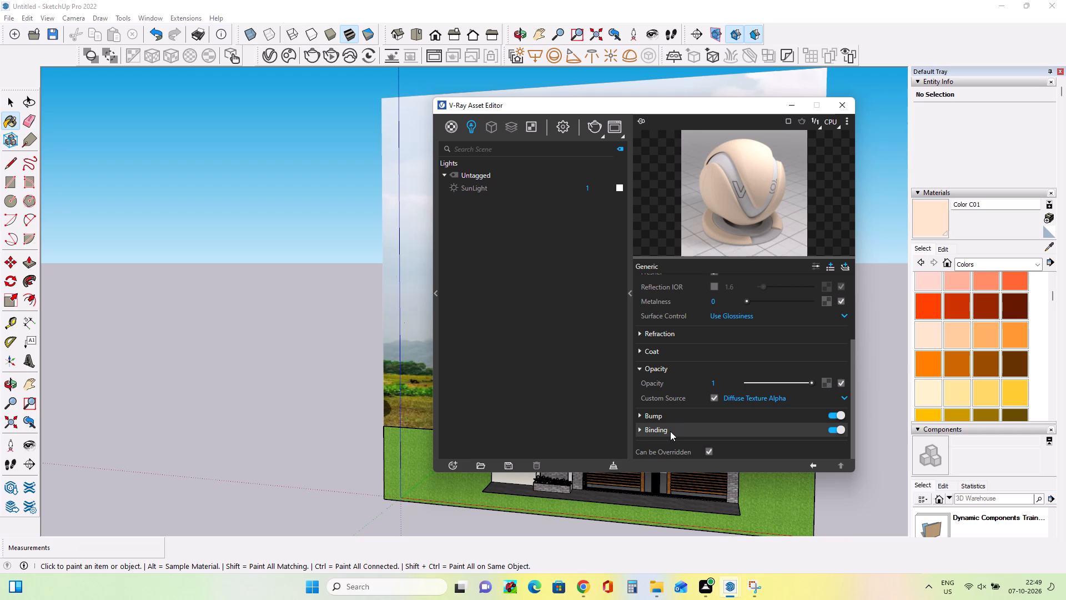
pyautogui.click(670, 431)
pyautogui.click(675, 332)
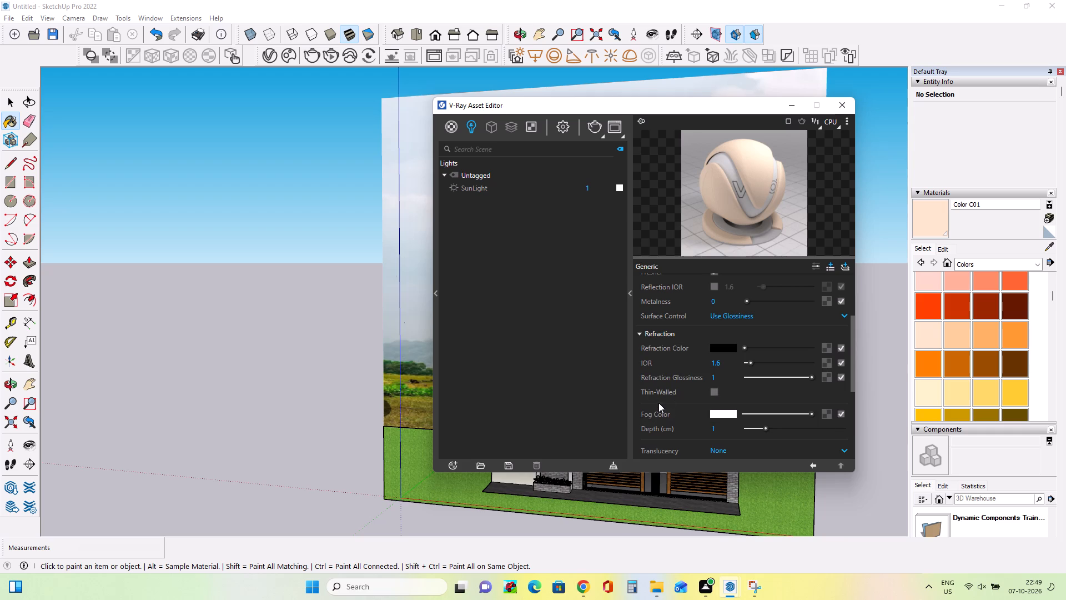
pyautogui.scroll(-4, 687, 374)
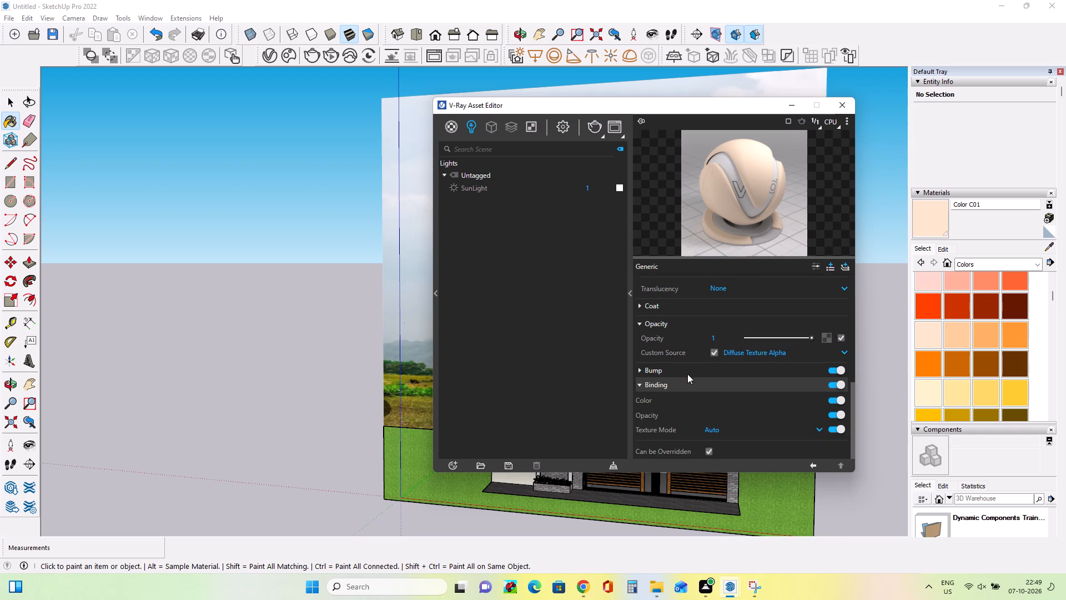
pyautogui.scroll(-7, 687, 374)
# Open the SunLight's settings in the V-Ray lights and enable its custom orientation.
pyautogui.click(480, 191)
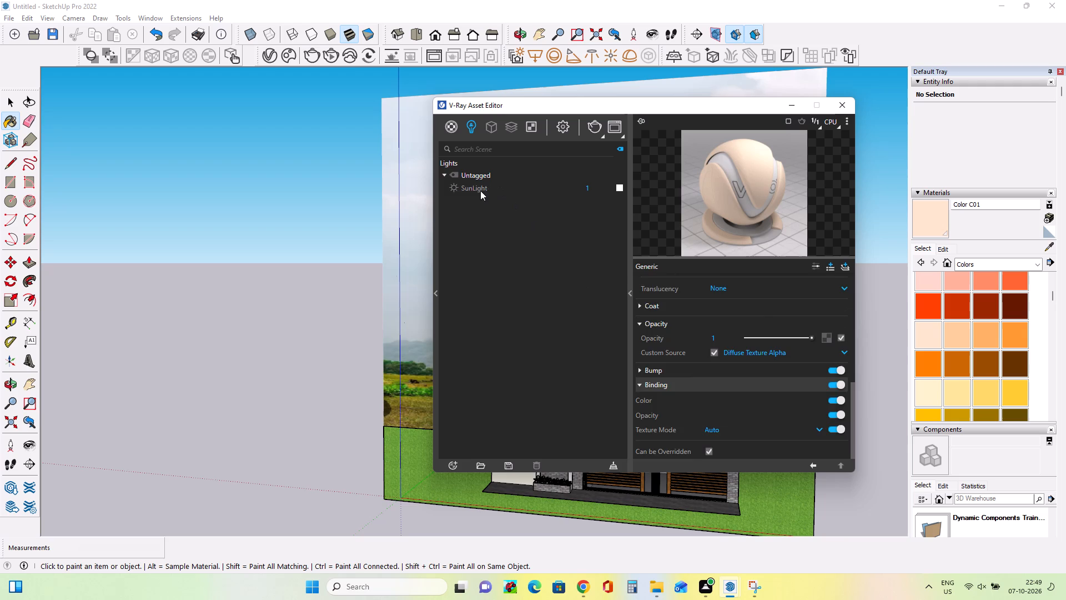
pyautogui.click(474, 188)
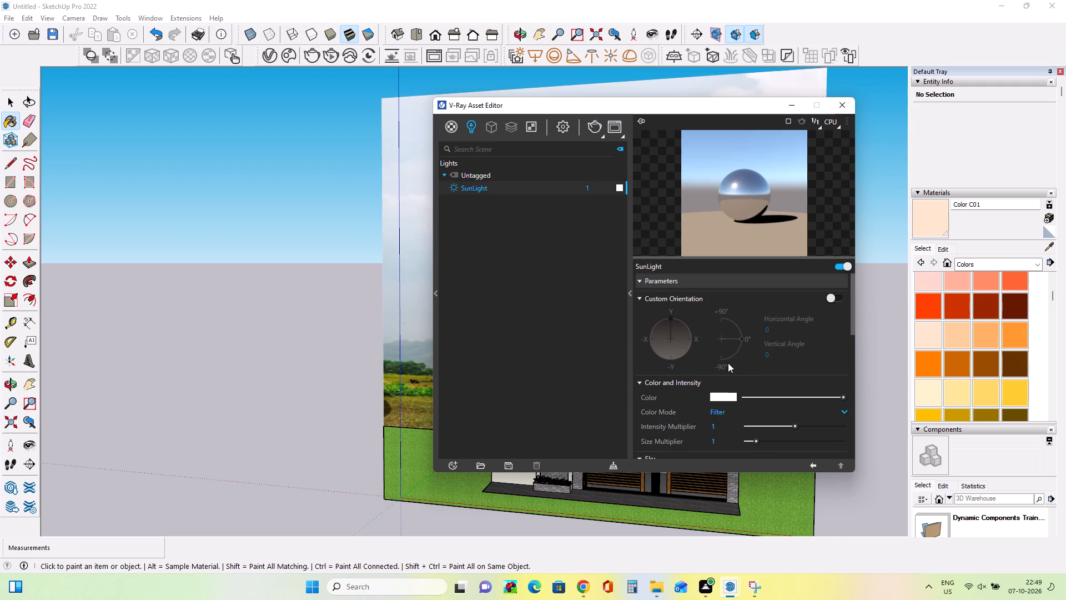
pyautogui.click(841, 299)
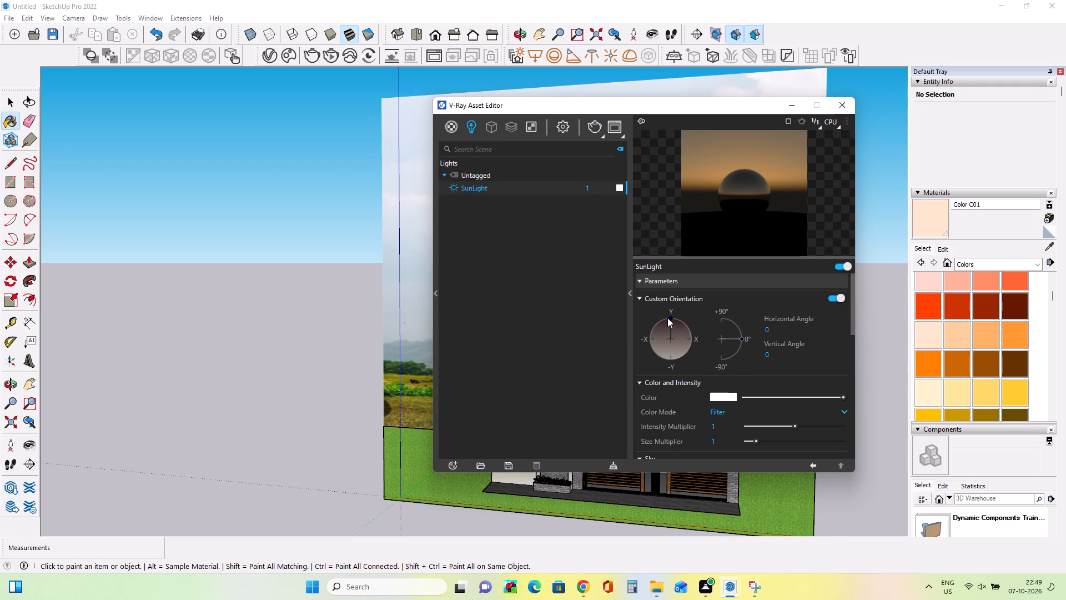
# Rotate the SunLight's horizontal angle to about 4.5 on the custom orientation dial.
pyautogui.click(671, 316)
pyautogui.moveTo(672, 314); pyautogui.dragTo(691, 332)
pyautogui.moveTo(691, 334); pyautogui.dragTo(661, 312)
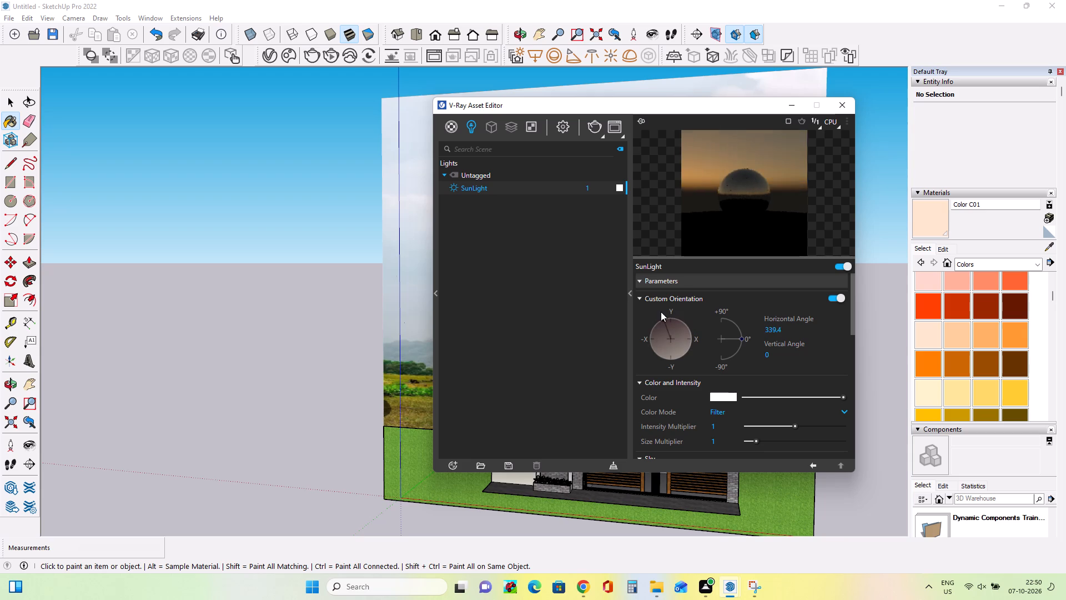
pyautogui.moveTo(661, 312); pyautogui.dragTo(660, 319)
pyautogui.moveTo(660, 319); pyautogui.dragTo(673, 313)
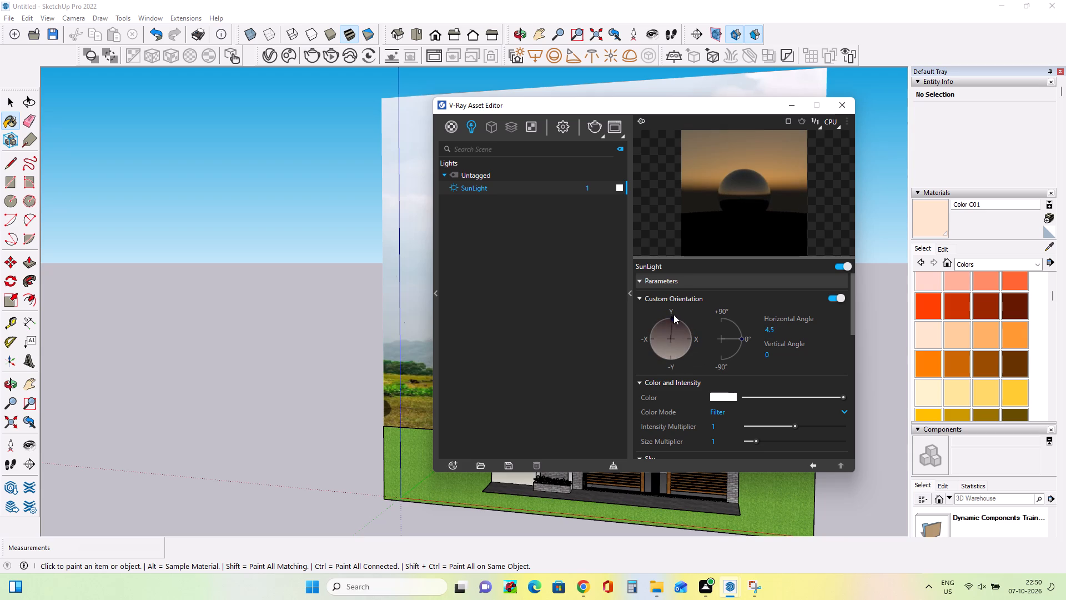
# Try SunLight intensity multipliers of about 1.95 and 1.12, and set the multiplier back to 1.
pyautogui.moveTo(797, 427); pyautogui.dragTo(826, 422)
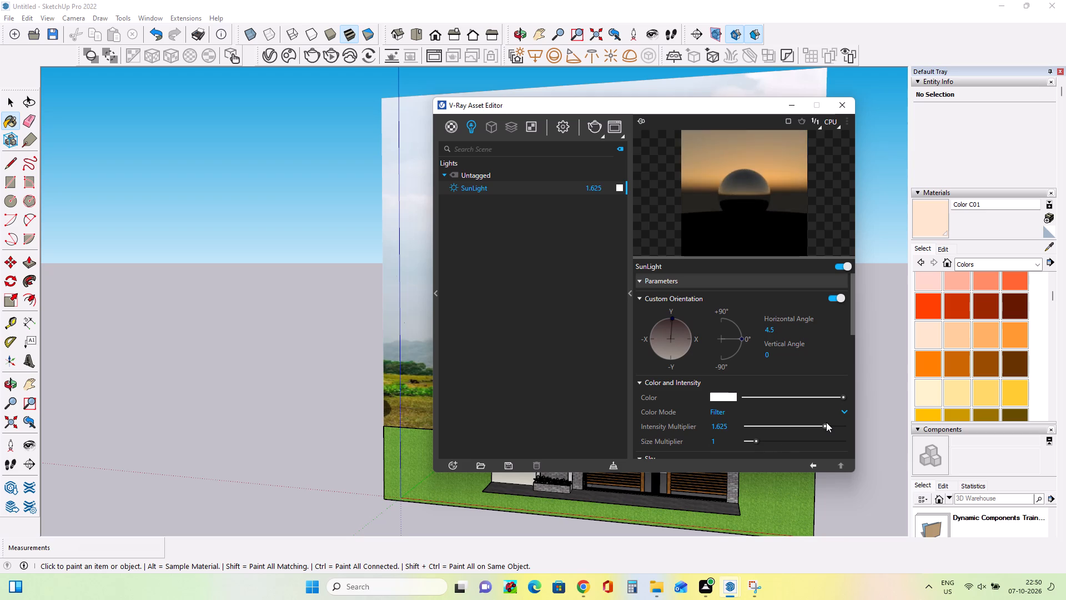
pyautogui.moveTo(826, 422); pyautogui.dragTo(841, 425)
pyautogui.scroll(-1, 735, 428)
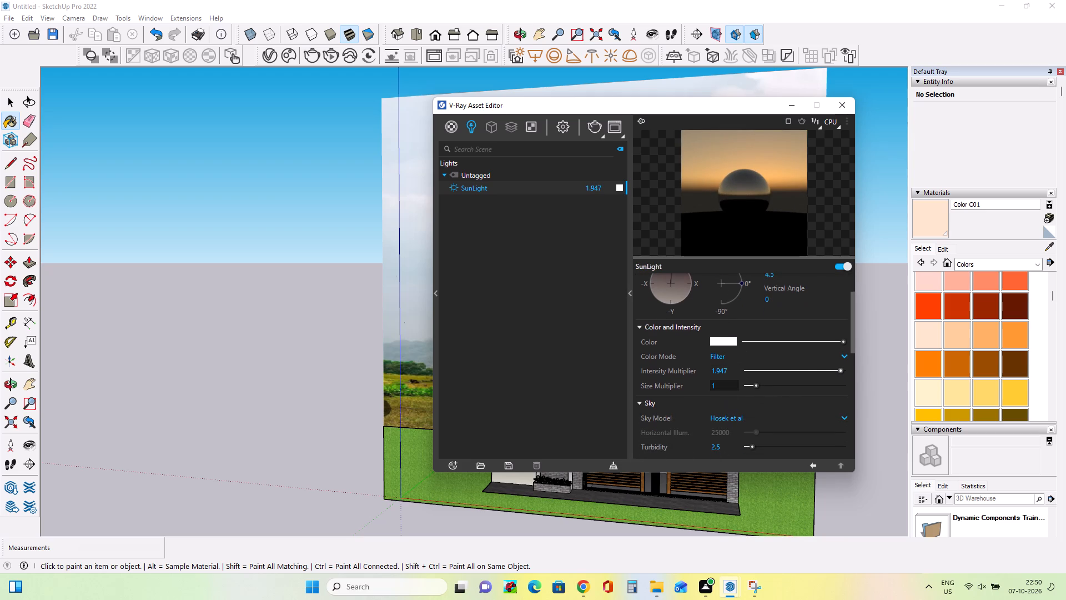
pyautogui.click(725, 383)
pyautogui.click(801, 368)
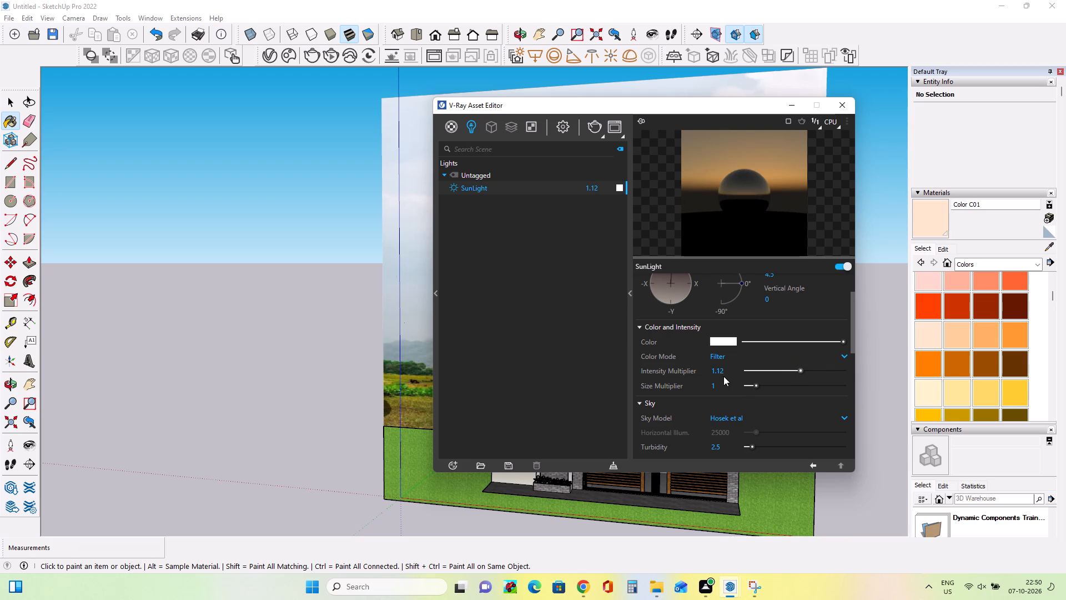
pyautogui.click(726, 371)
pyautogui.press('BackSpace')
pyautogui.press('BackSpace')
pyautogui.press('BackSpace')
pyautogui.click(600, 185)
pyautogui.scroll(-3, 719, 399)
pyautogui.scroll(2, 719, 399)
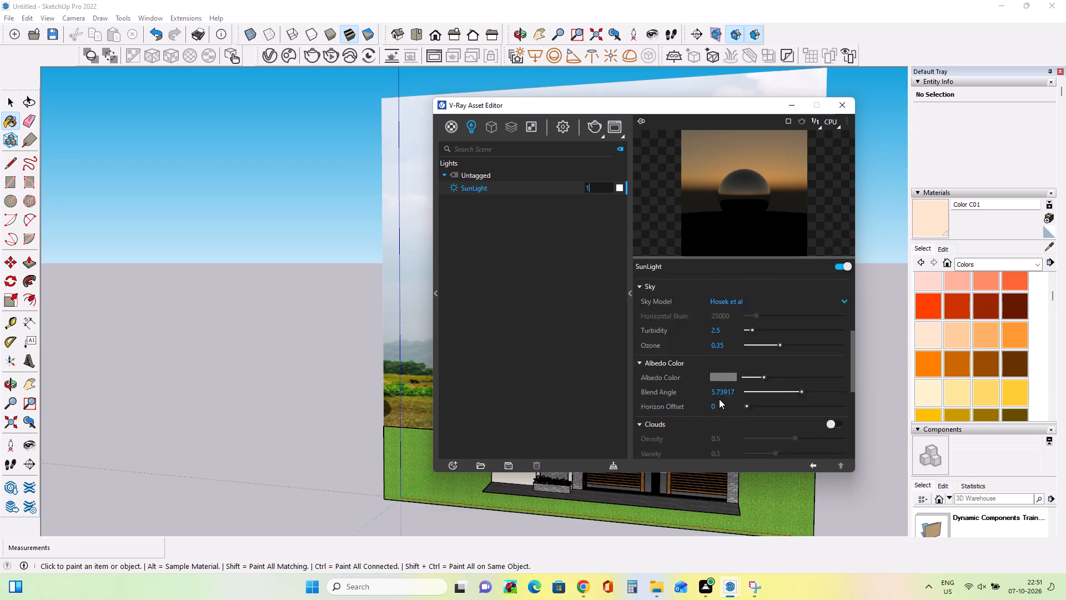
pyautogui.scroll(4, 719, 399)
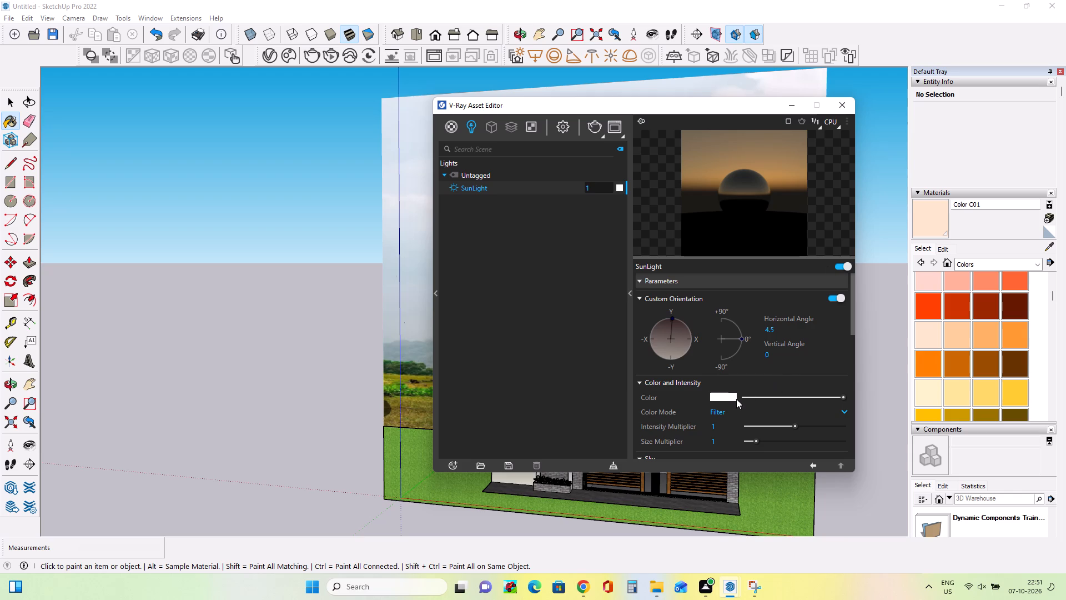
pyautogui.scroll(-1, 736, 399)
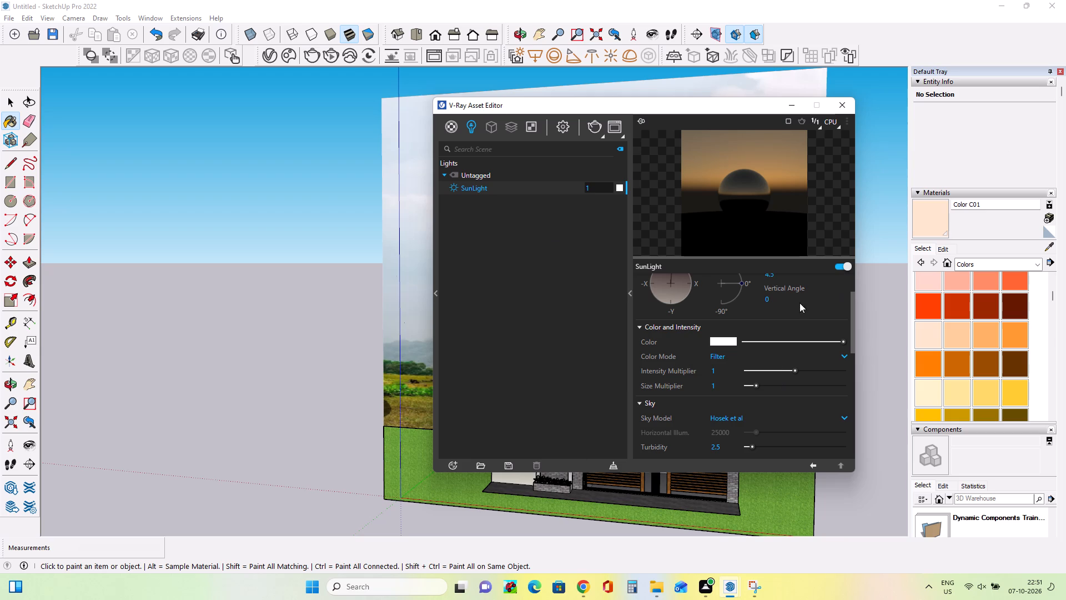
# Try several sun directions on the SunLight's custom orientation dial and settle on a horizontal angle of about 2.9.
pyautogui.scroll(3, 776, 308)
pyautogui.click(671, 318)
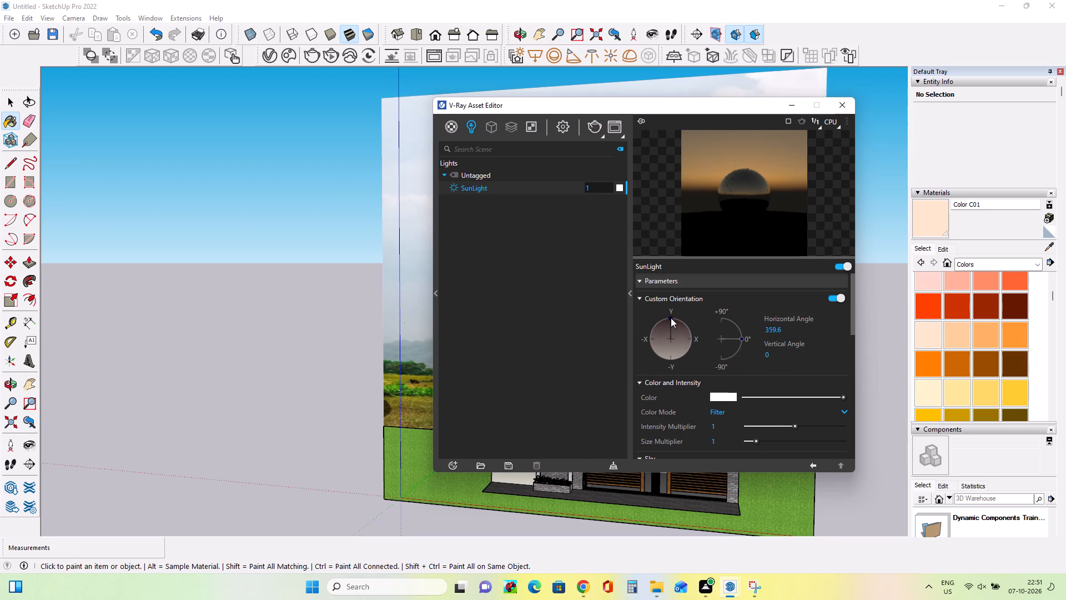
pyautogui.scroll(3, 678, 314)
pyautogui.click(698, 283)
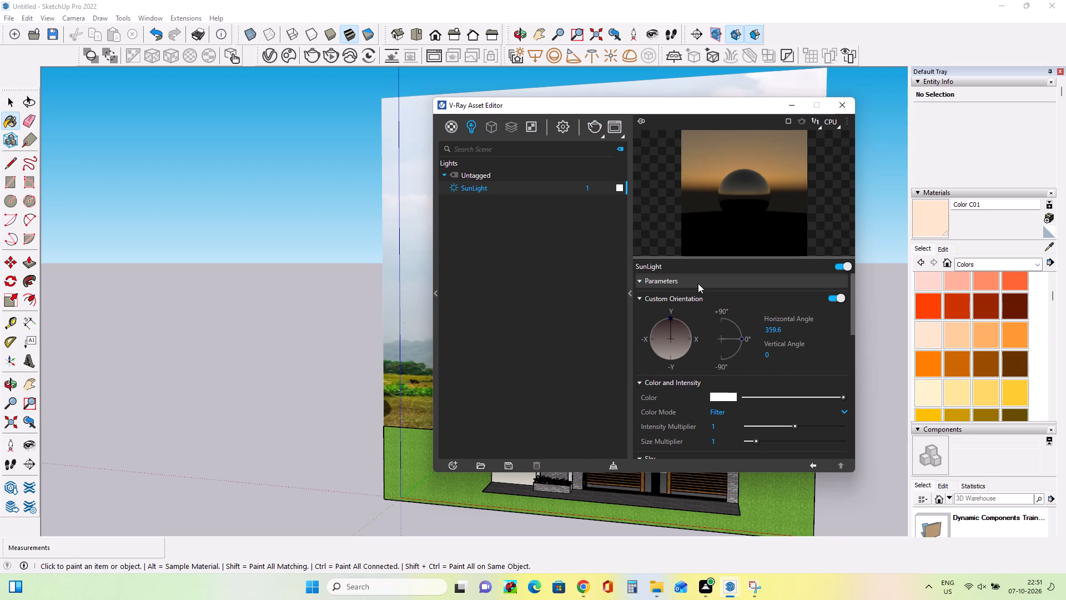
pyautogui.click(695, 287)
pyautogui.scroll(1, 667, 326)
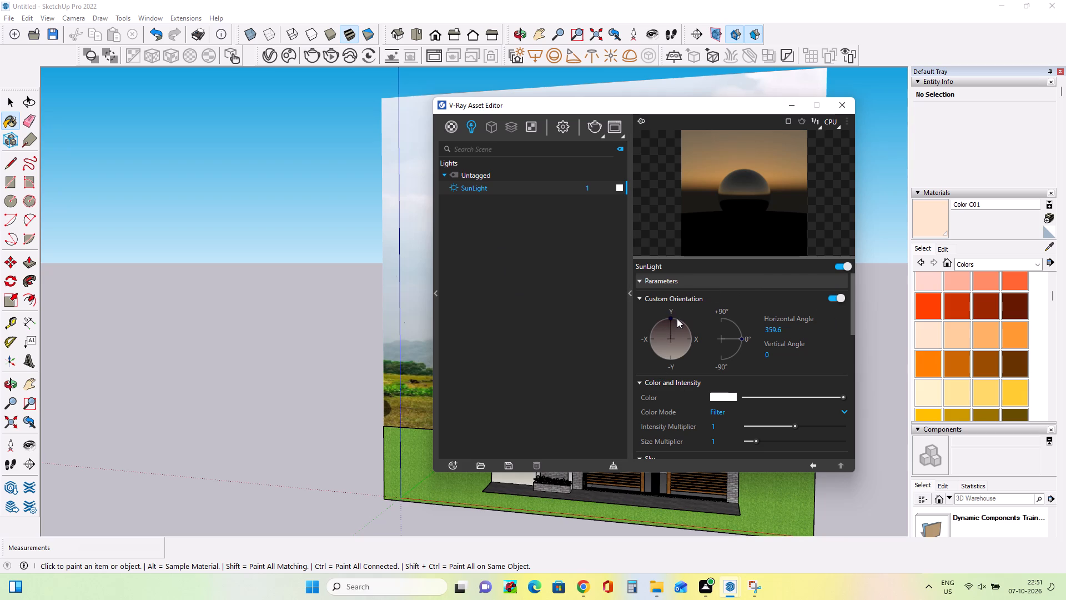
pyautogui.click(672, 318)
pyautogui.click(671, 318)
pyautogui.click(670, 317)
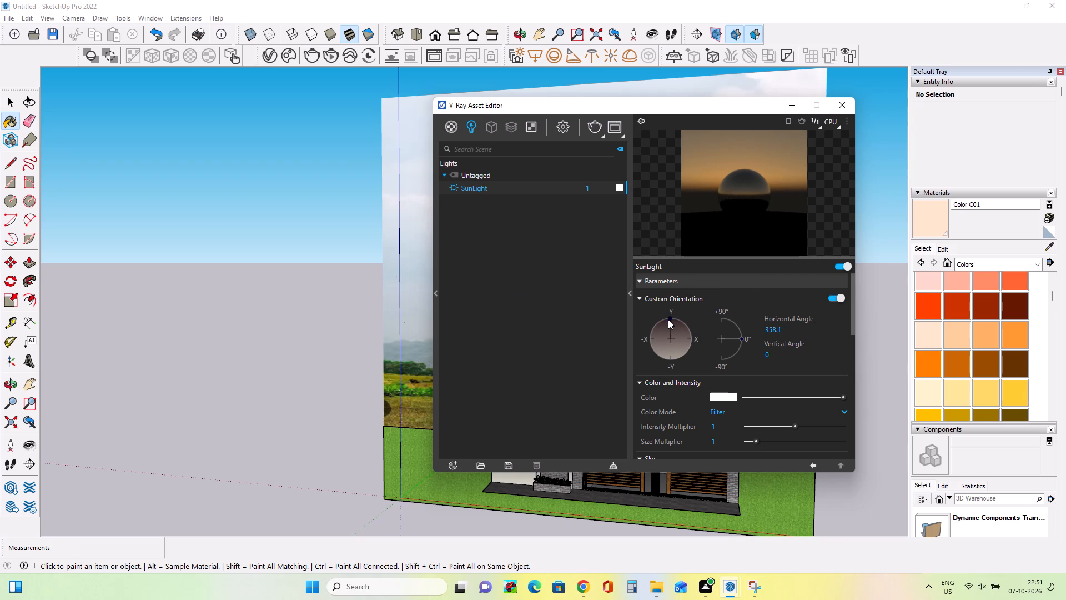
pyautogui.click(668, 319)
pyautogui.moveTo(669, 320); pyautogui.dragTo(670, 352)
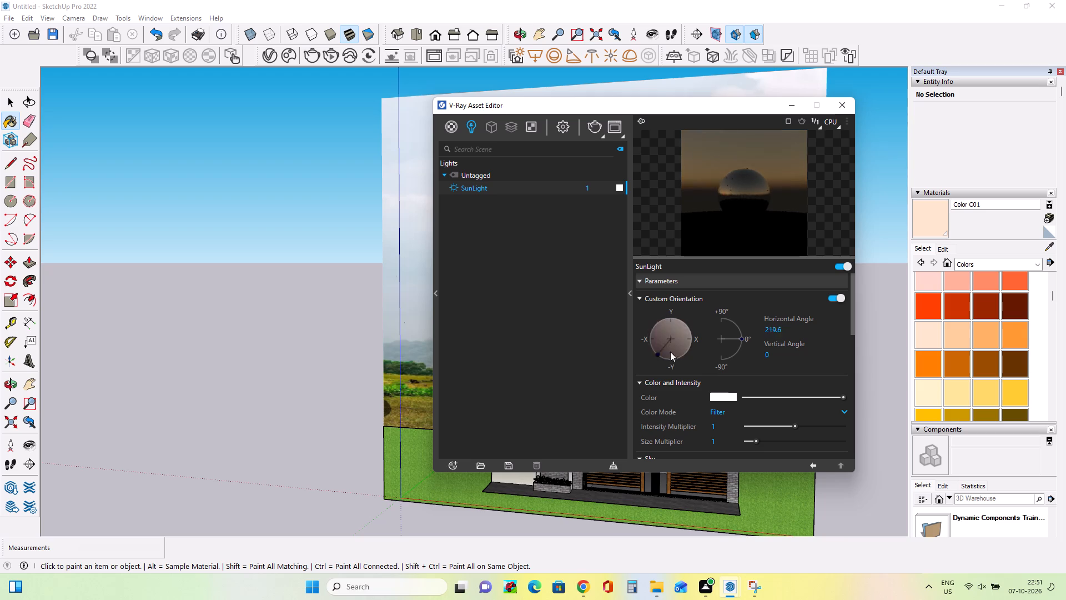
pyautogui.moveTo(670, 352); pyautogui.dragTo(674, 325)
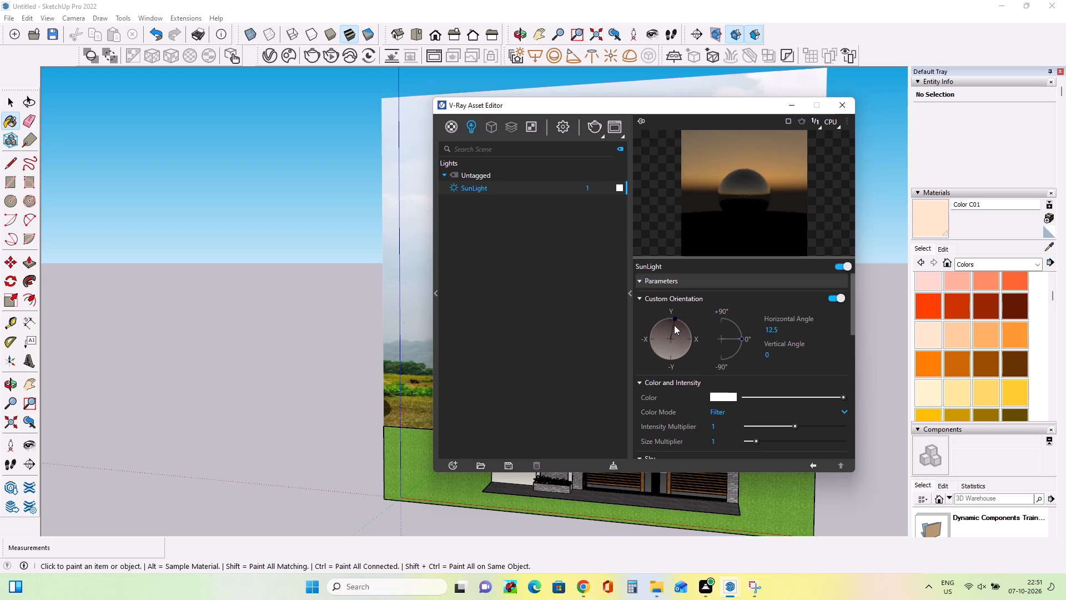
pyautogui.moveTo(674, 325); pyautogui.dragTo(668, 324)
pyautogui.rightClick(674, 325)
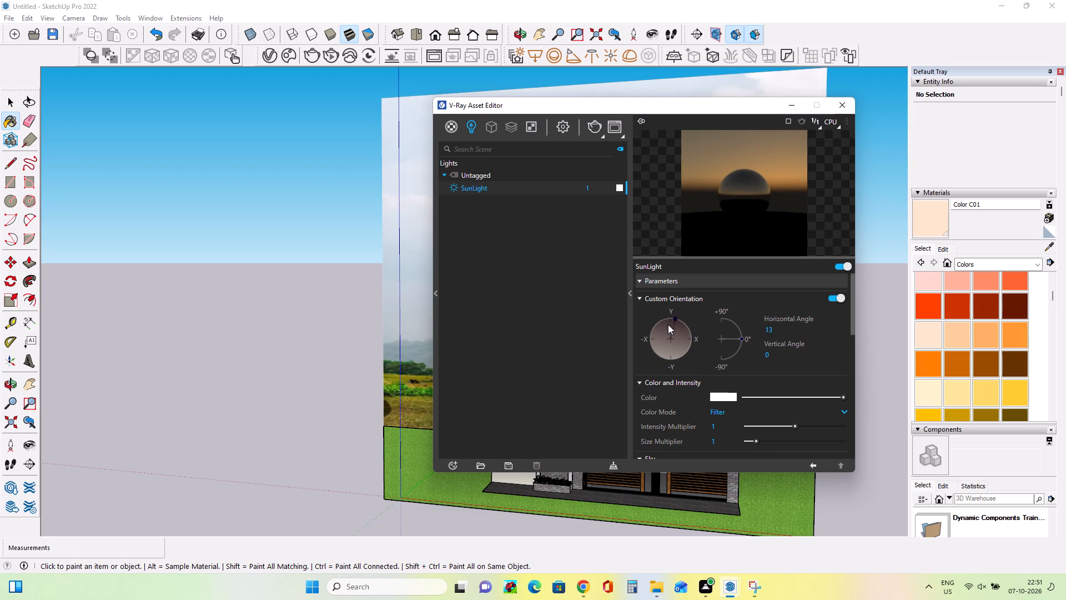
pyautogui.moveTo(668, 324); pyautogui.dragTo(685, 332)
pyautogui.click(673, 319)
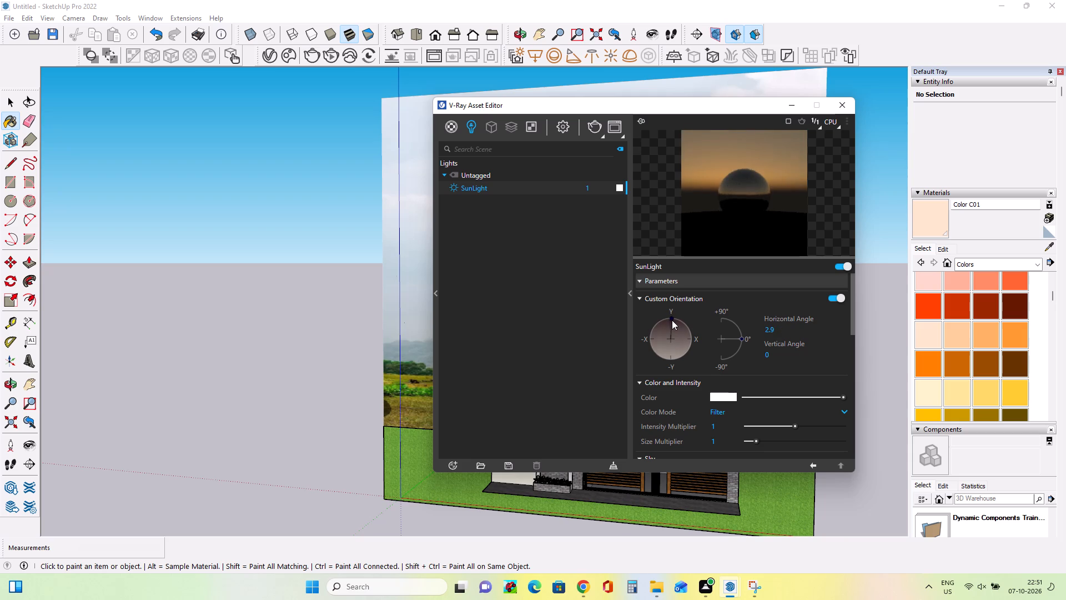
# Examine the SunLight's intensity, sky, albedo and cloud parameters.
pyautogui.scroll(-2, 761, 409)
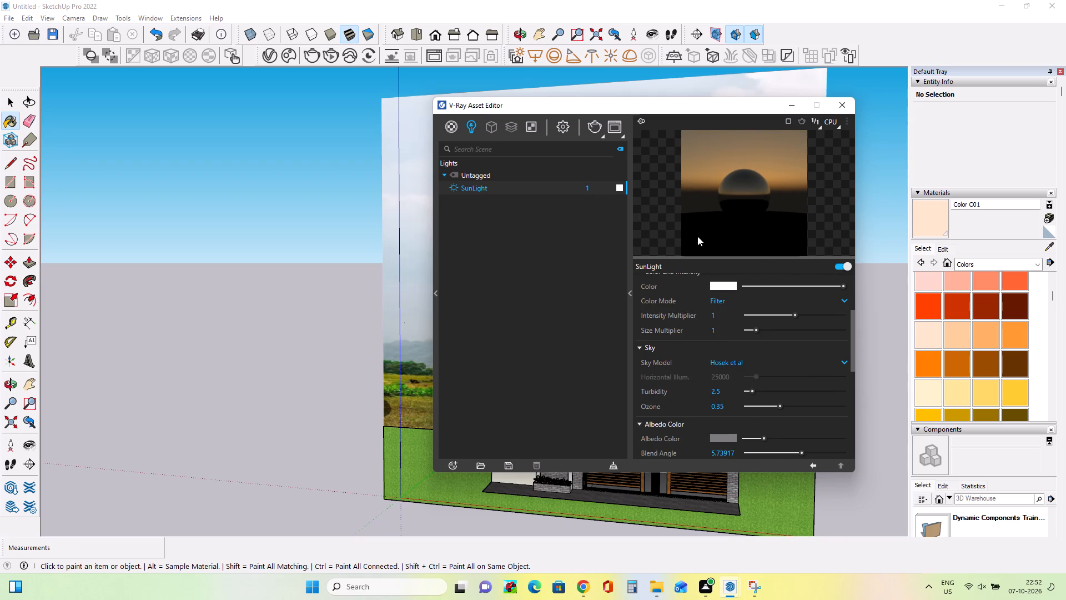
pyautogui.scroll(6, 721, 360)
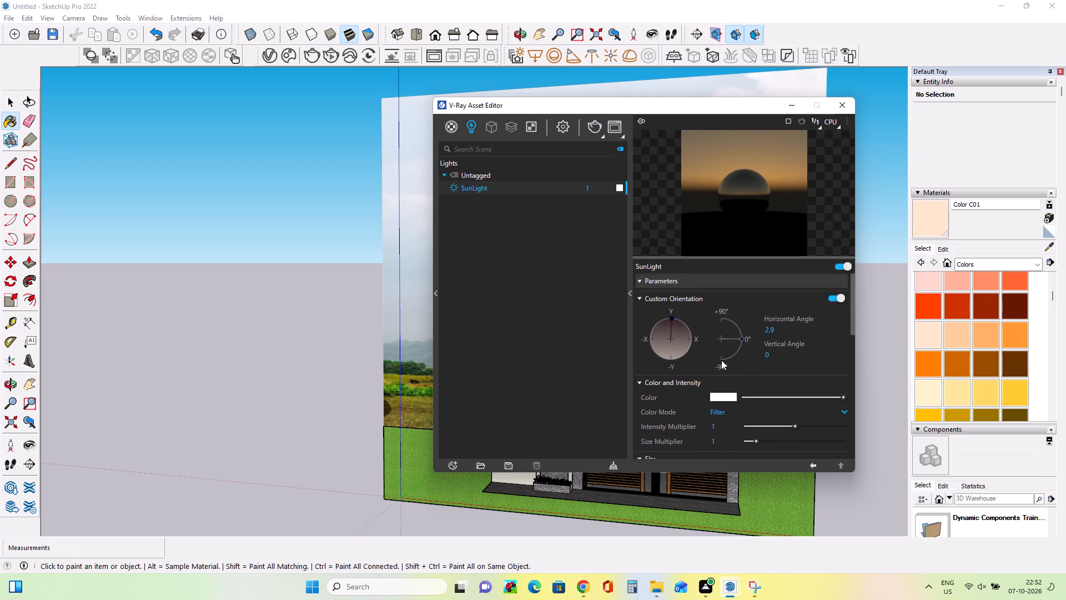
pyautogui.scroll(-6, 721, 360)
pyautogui.scroll(8, 721, 360)
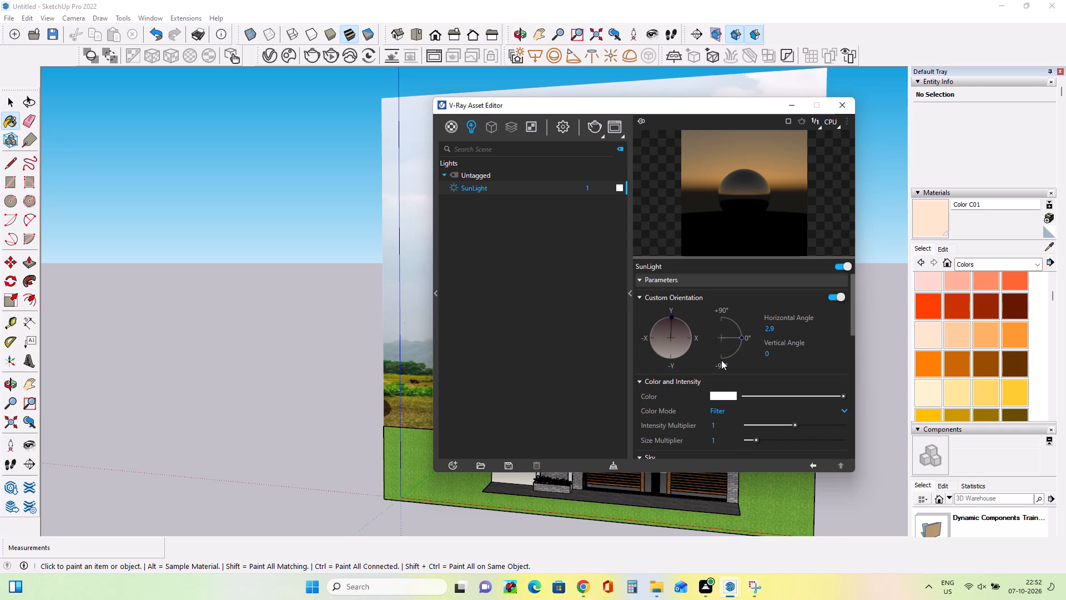
pyautogui.scroll(4, 721, 360)
pyautogui.scroll(-3, 758, 412)
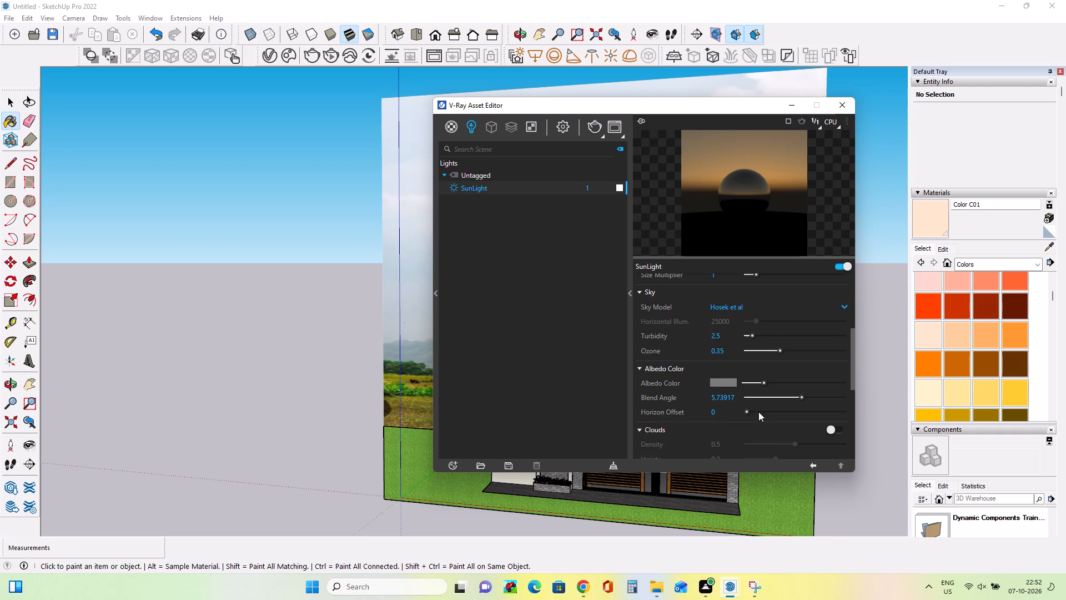
pyautogui.scroll(8, 758, 412)
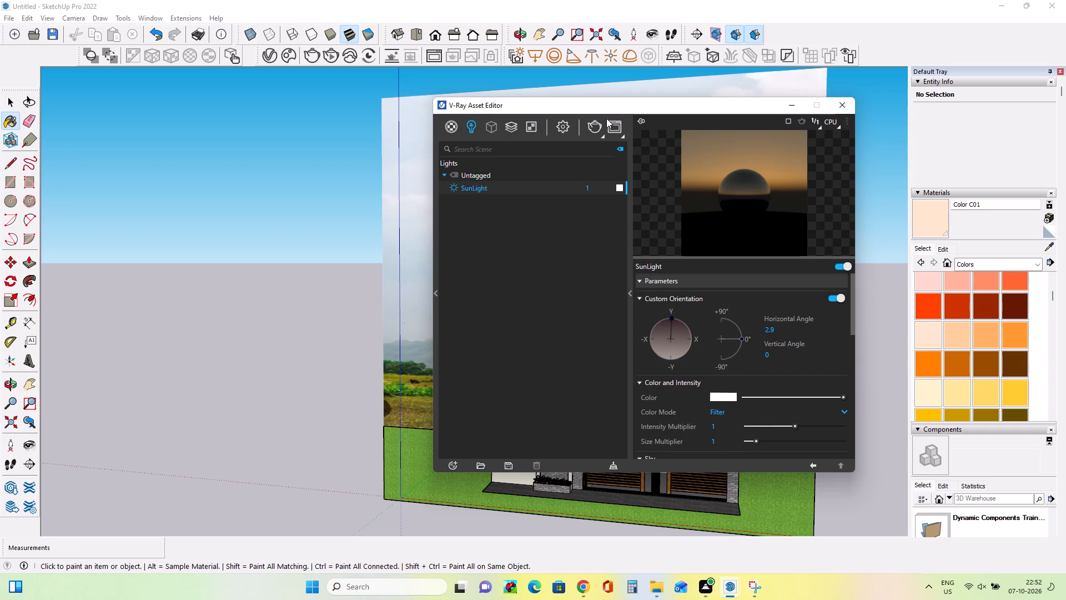
# Render the current view to check the custom sunlight orientation, and close the frame buffer.
pyautogui.click(597, 127)
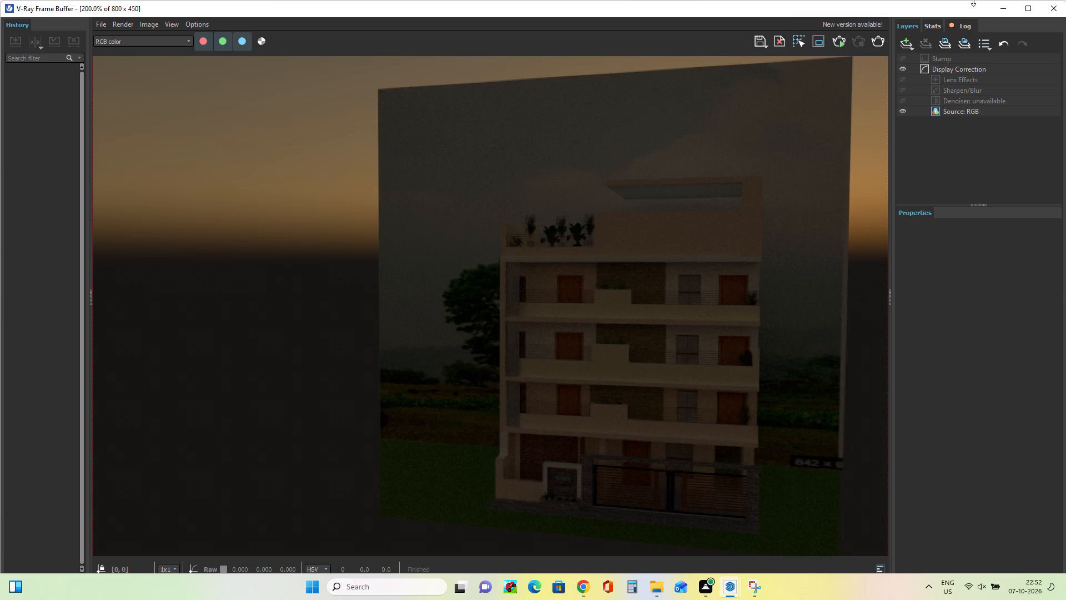
pyautogui.click(1050, 4)
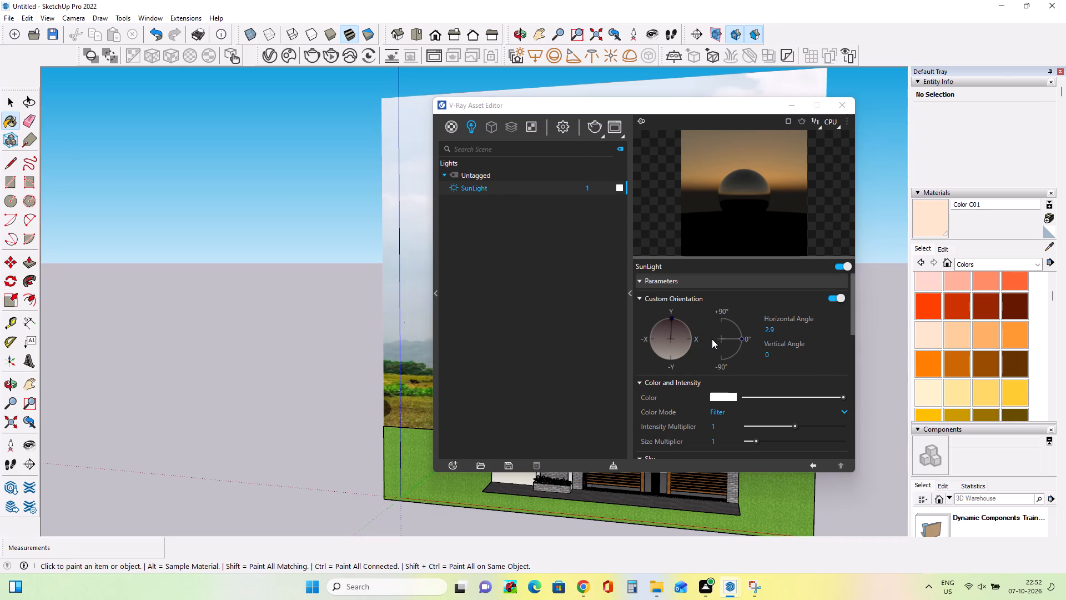
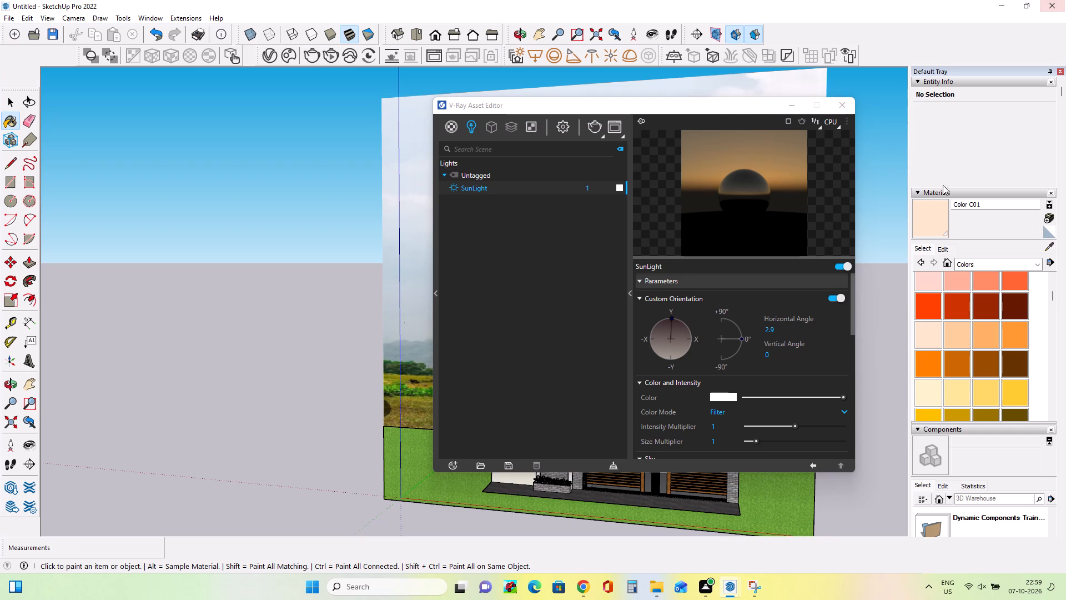
# Close the V-Ray Asset Editor and paint the building's side wall and top-floor balcony walls with Color D01.
pyautogui.click(843, 108)
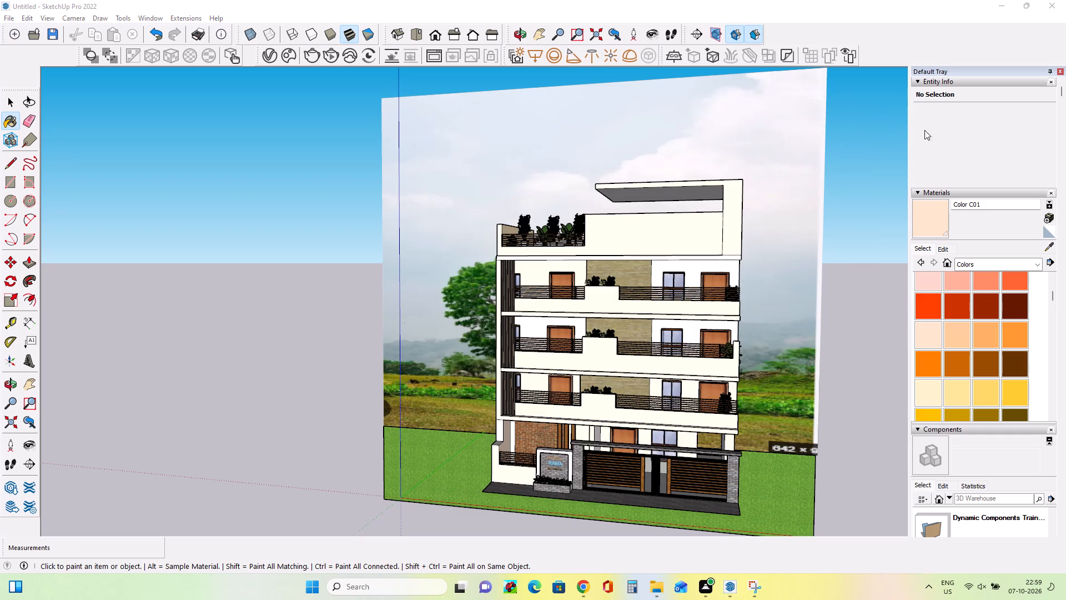
pyautogui.scroll(1, 688, 404)
pyautogui.scroll(-2, 688, 404)
pyautogui.scroll(2, 685, 409)
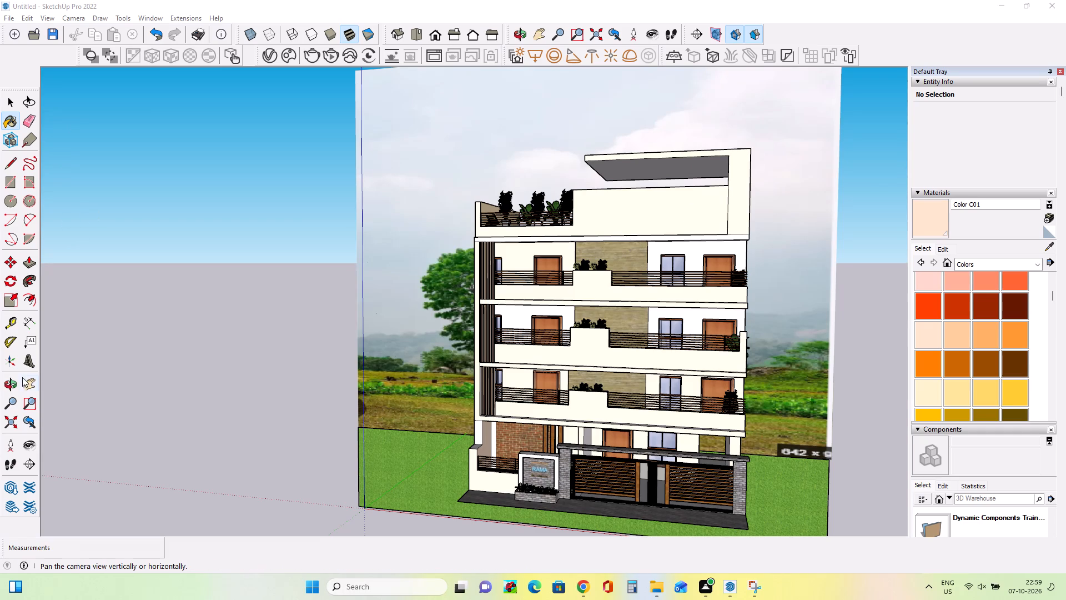
pyautogui.click(36, 385)
pyautogui.moveTo(355, 286); pyautogui.dragTo(323, 289)
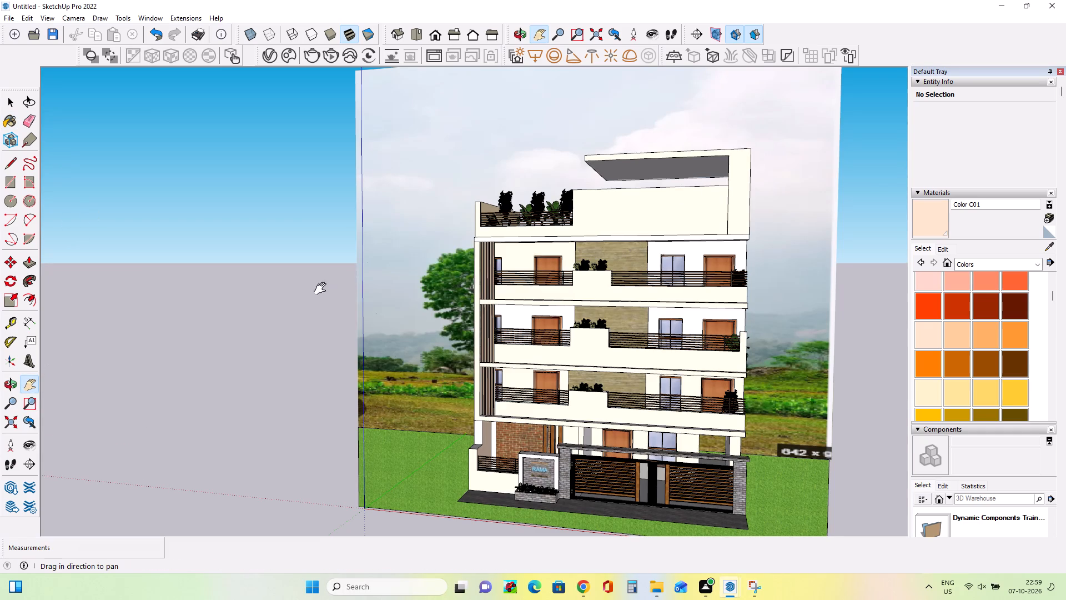
pyautogui.moveTo(323, 289); pyautogui.dragTo(235, 296)
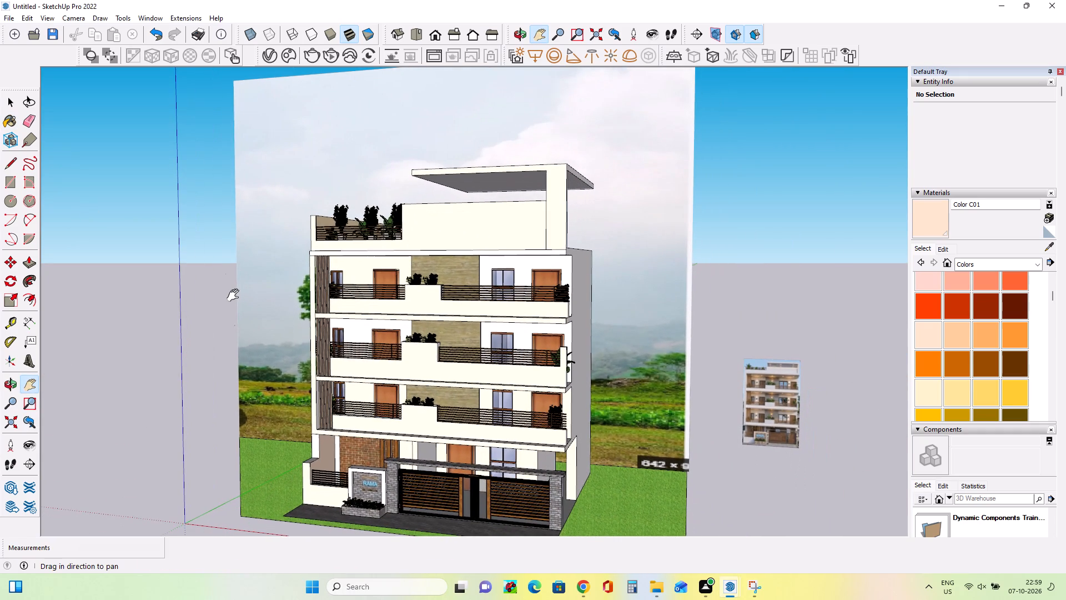
pyautogui.moveTo(235, 296); pyautogui.dragTo(235, 296)
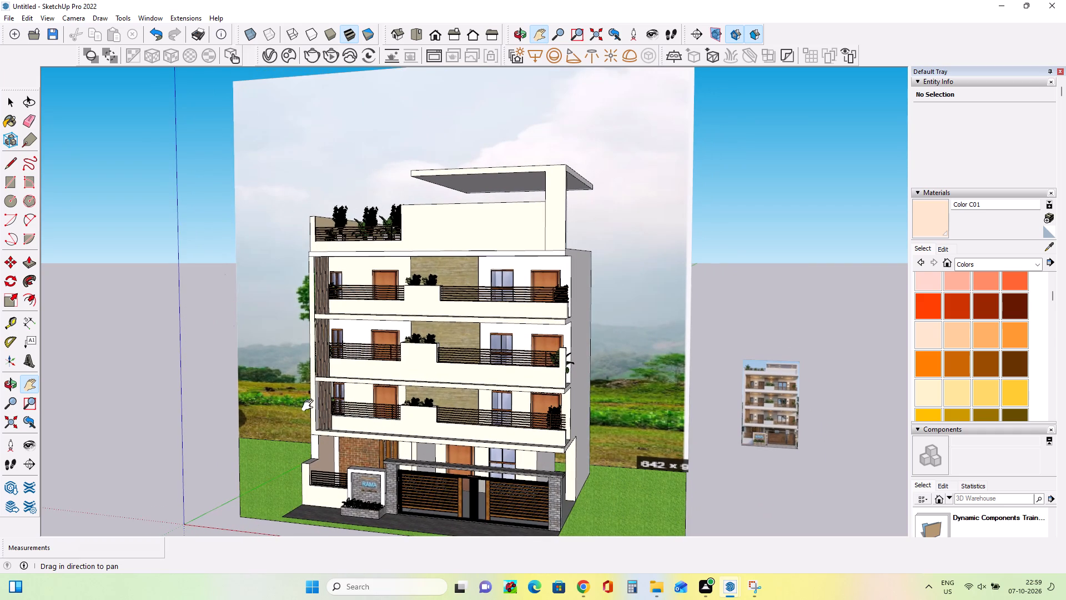
pyautogui.moveTo(310, 406); pyautogui.dragTo(309, 396)
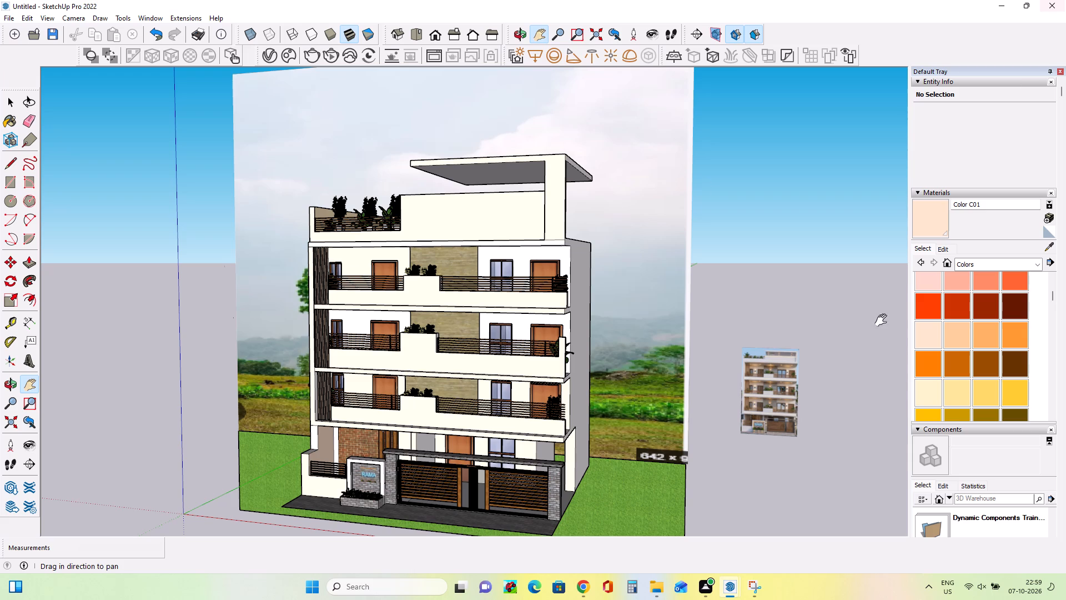
pyautogui.click(927, 397)
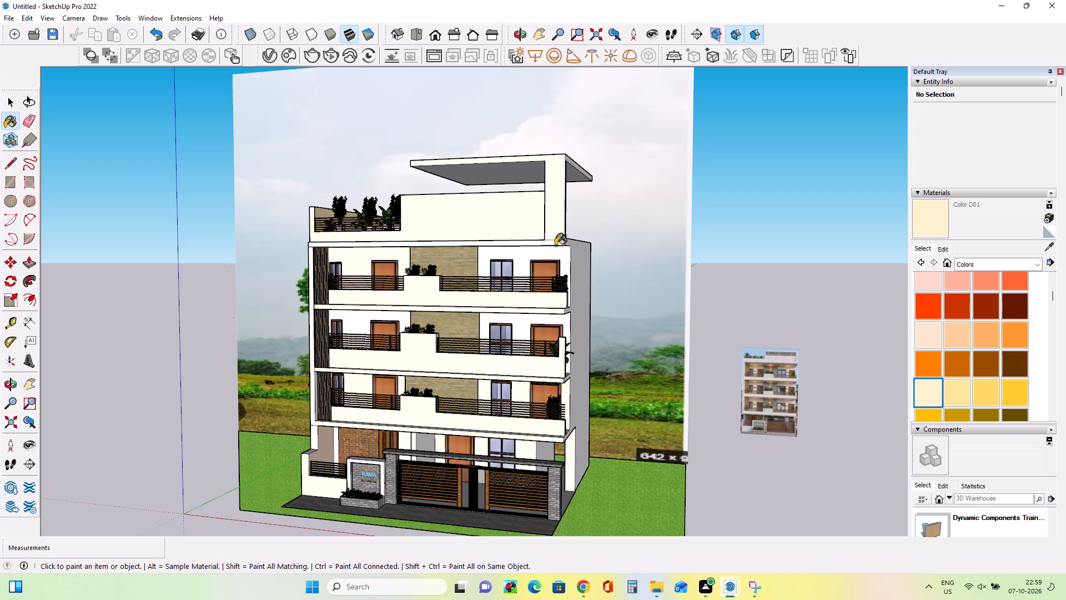
pyautogui.click(555, 245)
pyautogui.click(557, 243)
pyautogui.click(573, 260)
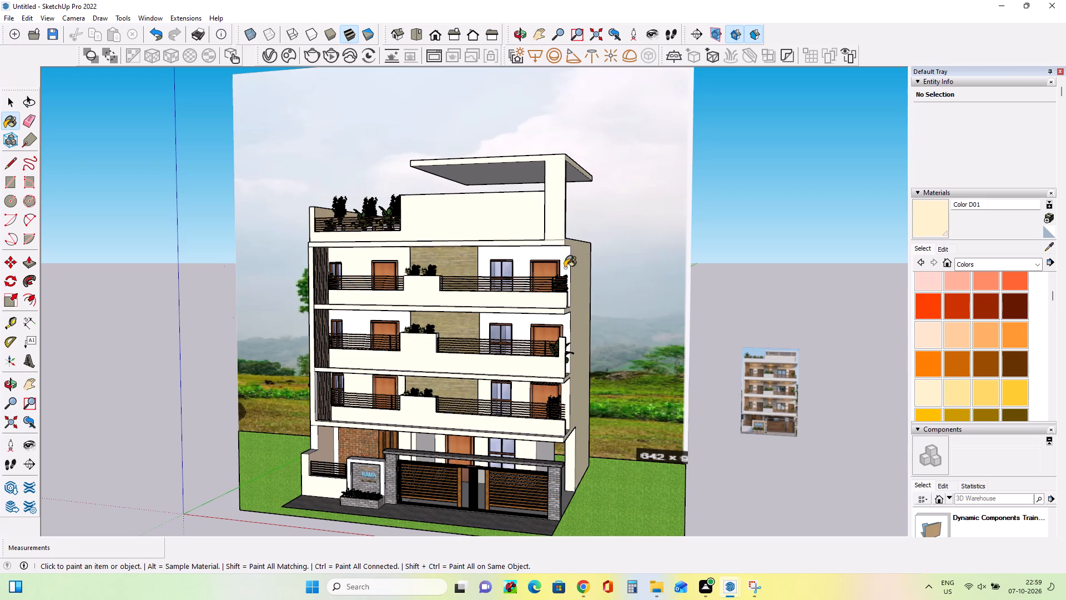
pyautogui.click(562, 264)
# Paint the recessed walls of the two lower balcony floors and the ground floor with Color D01.
pyautogui.click(356, 326)
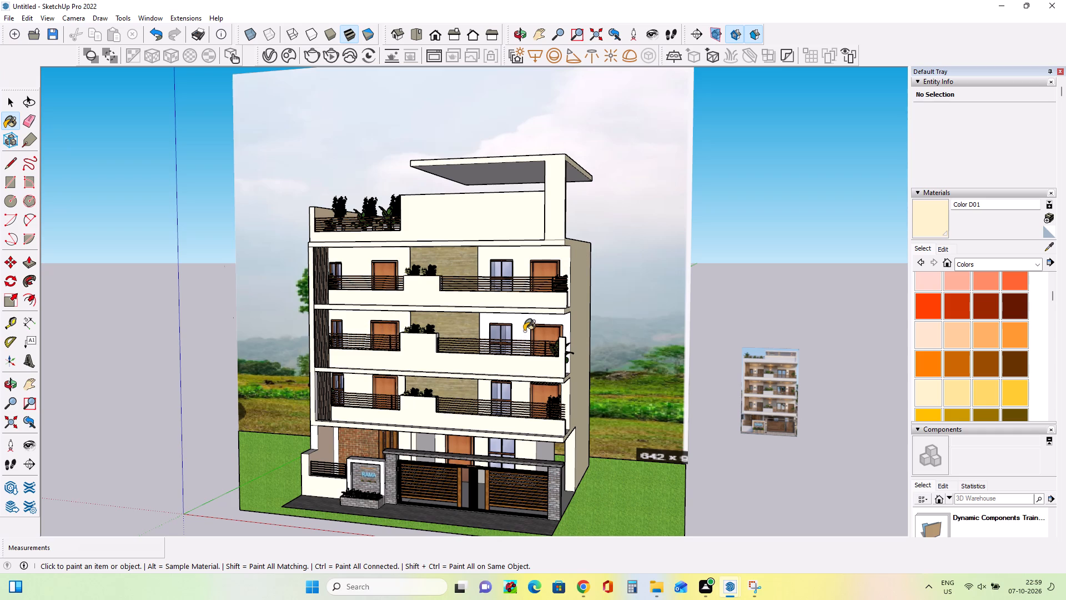
pyautogui.click(522, 331)
pyautogui.click(519, 399)
pyautogui.click(355, 383)
pyautogui.click(335, 445)
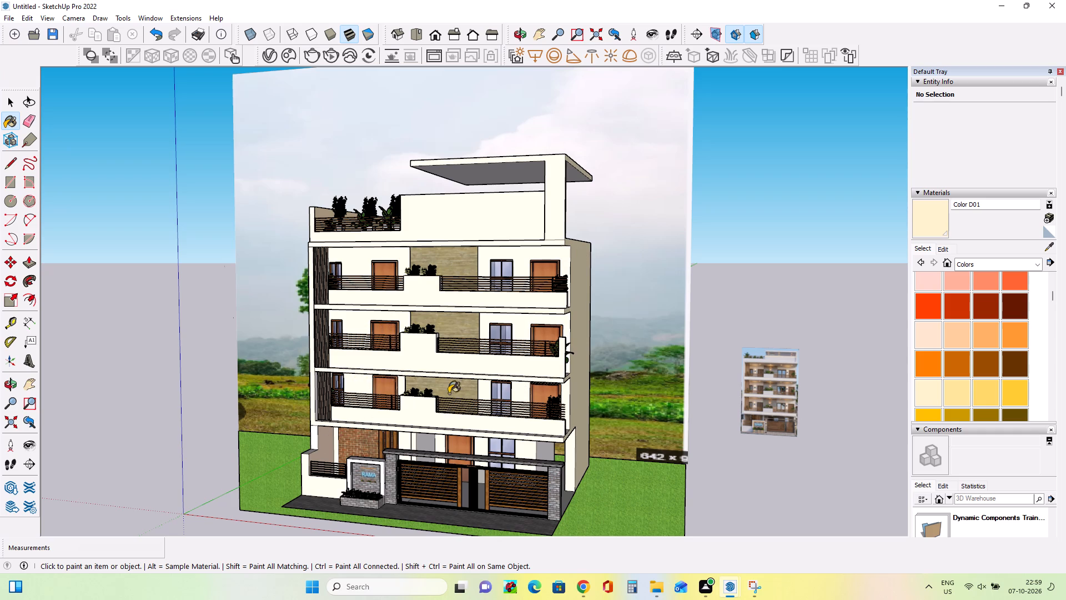
pyautogui.click(527, 452)
pyautogui.click(544, 452)
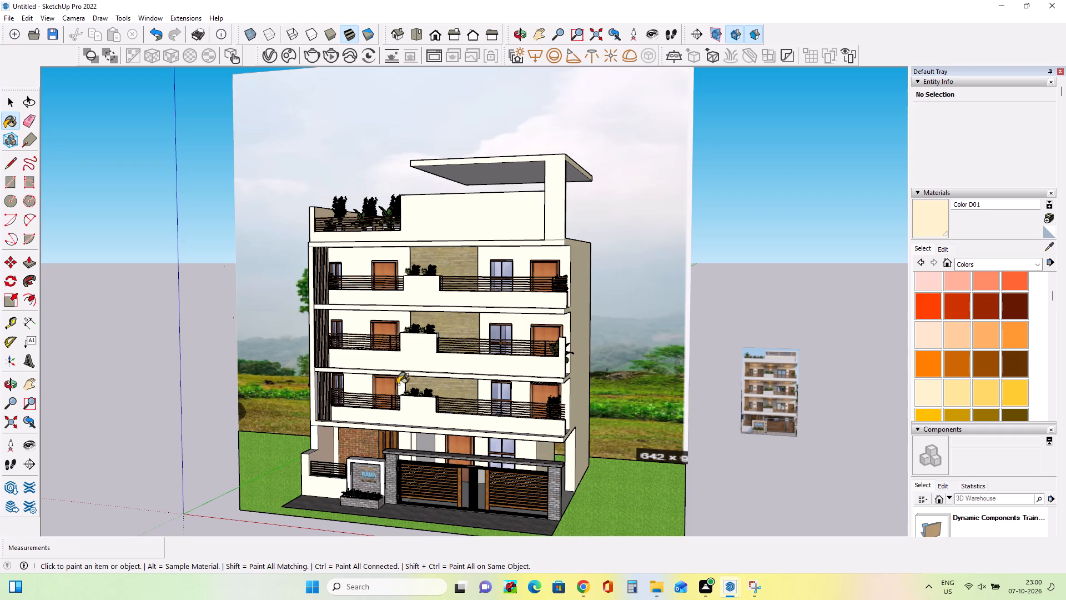
# Paint the underside of the roof canopy with Color D01.
pyautogui.click(533, 169)
pyautogui.click(570, 178)
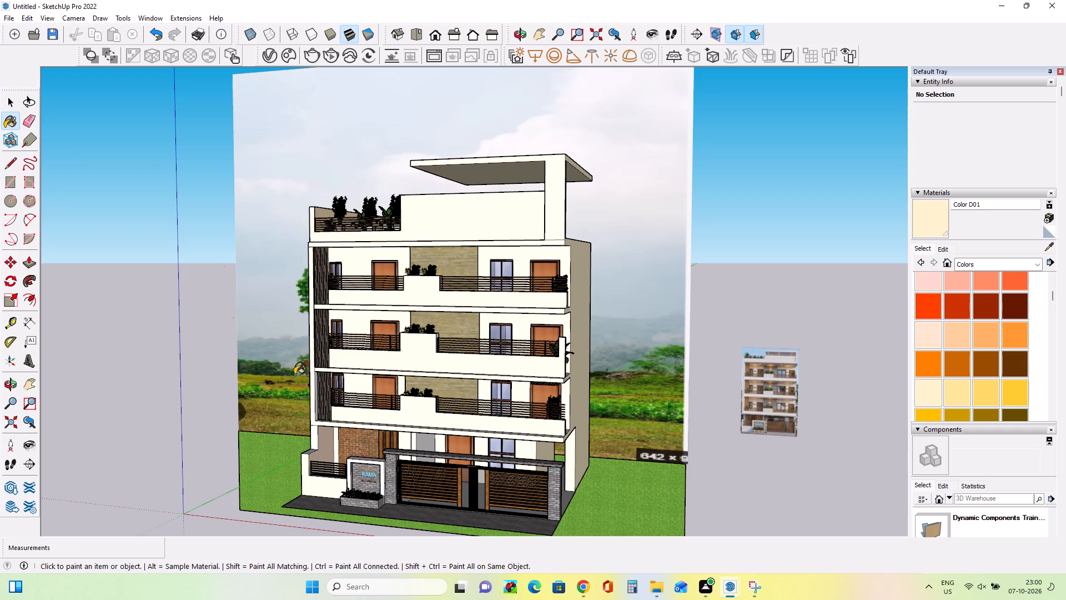
# Switch to the Snipping Tool and close the earlier snip of the rendered building.
pyautogui.click(30, 386)
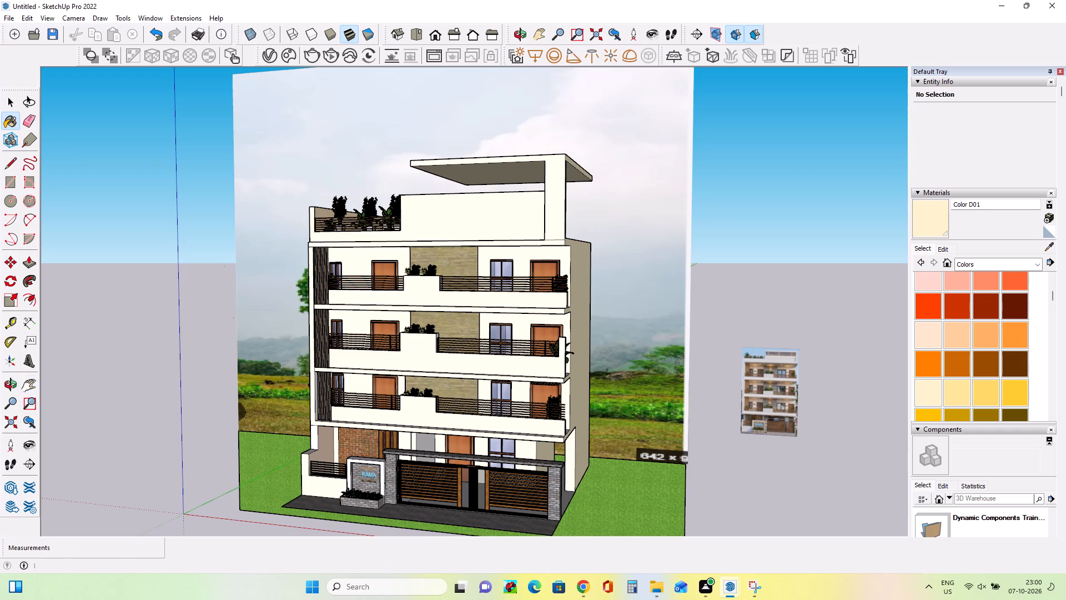
pyautogui.moveTo(537, 355); pyautogui.dragTo(535, 336)
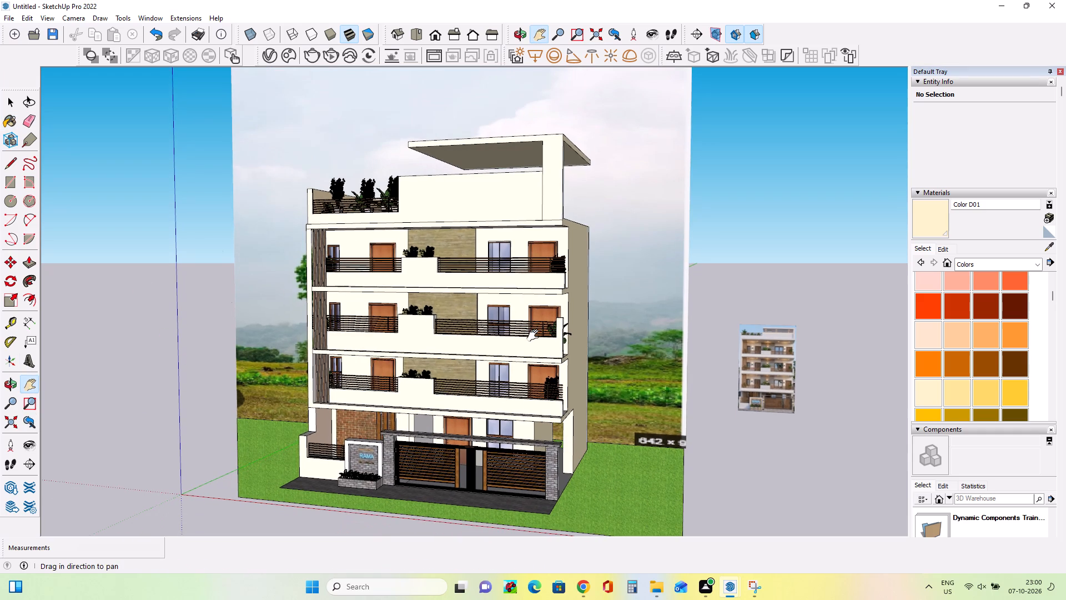
pyautogui.moveTo(535, 336); pyautogui.dragTo(535, 346)
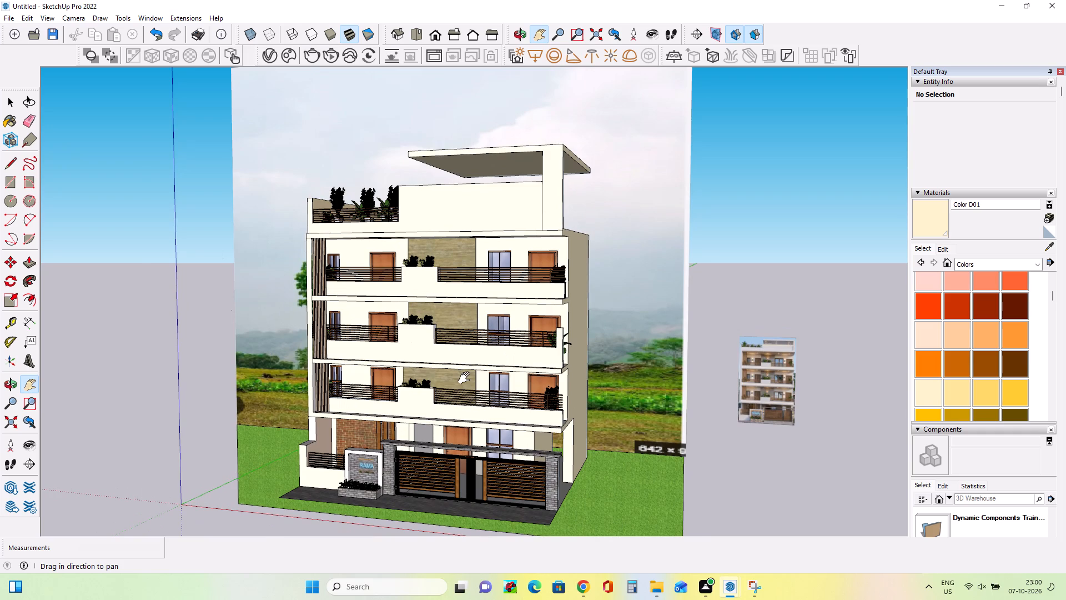
pyautogui.scroll(1, 466, 378)
pyautogui.moveTo(466, 378); pyautogui.dragTo(466, 366)
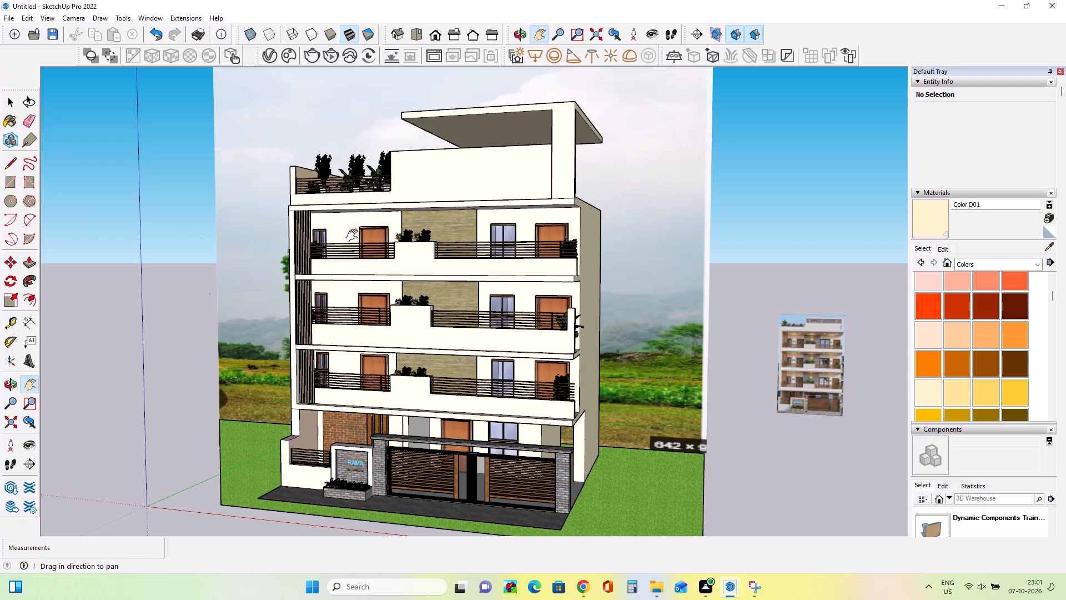
pyautogui.click(757, 582)
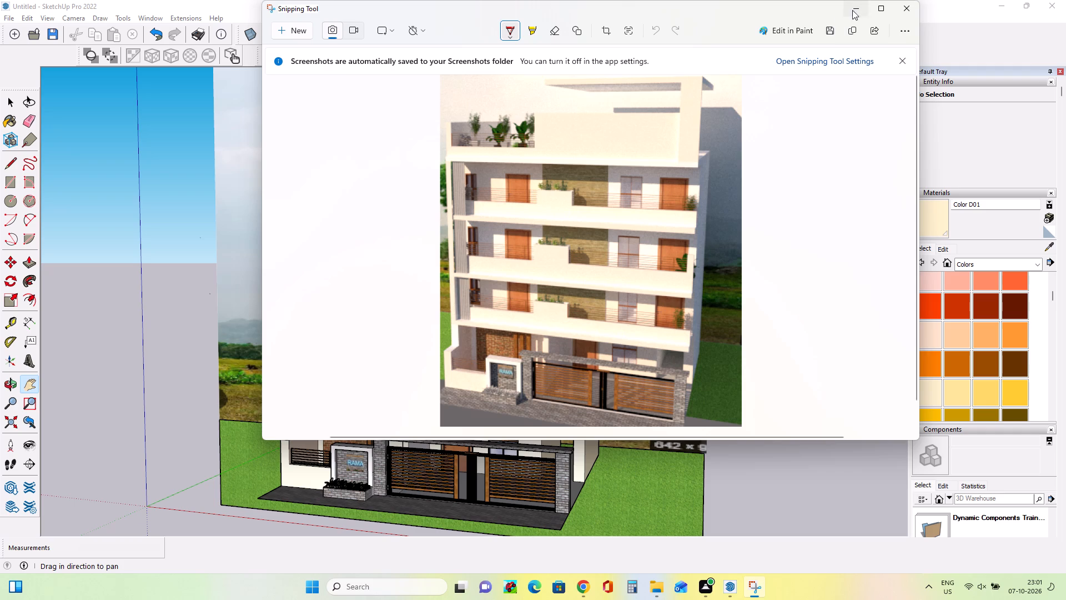
pyautogui.click(909, 4)
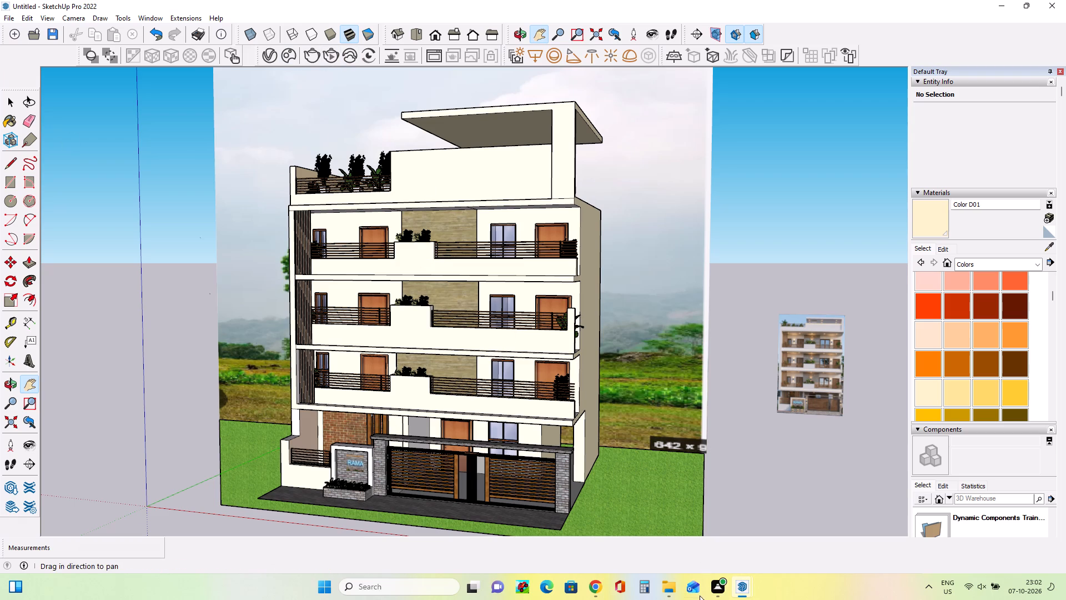
# Start the Snipping Tool again and take a rectangular snip of the building model against its landscape backdrop.
pyautogui.click(438, 586)
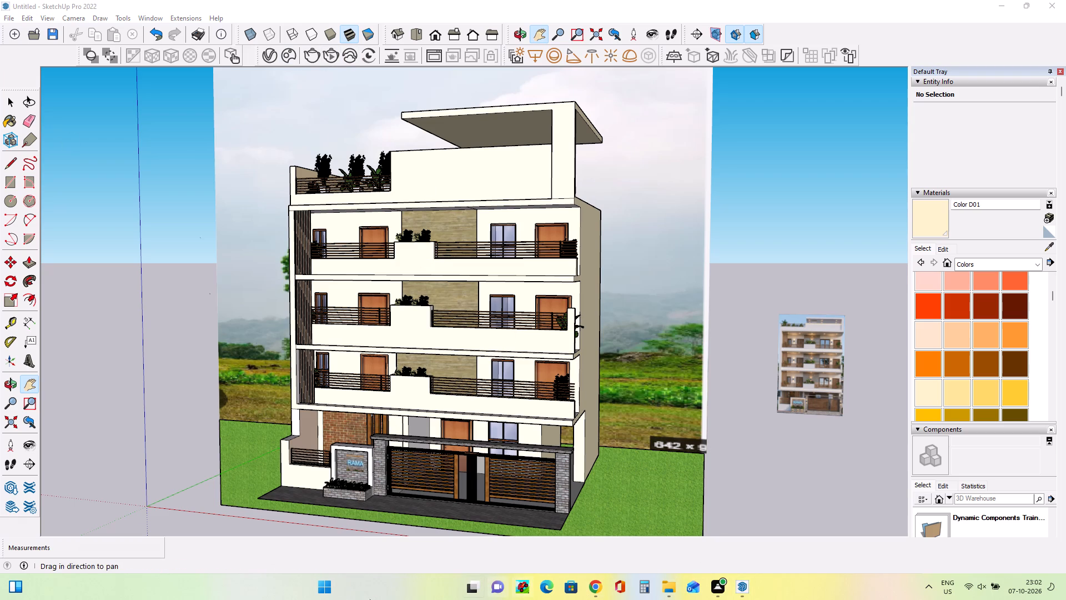
pyautogui.click(379, 584)
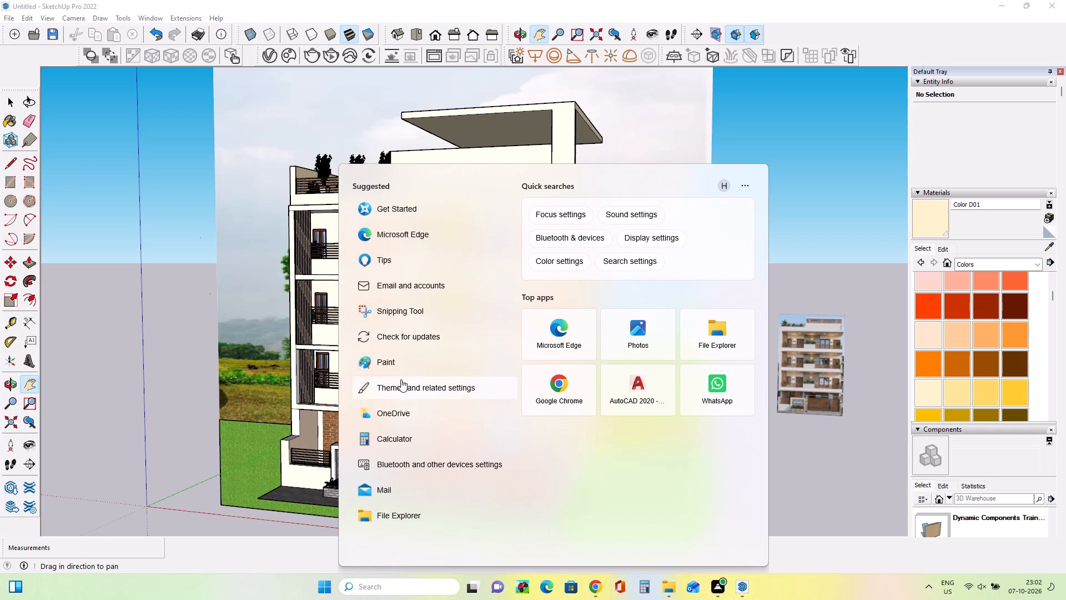
pyautogui.click(411, 308)
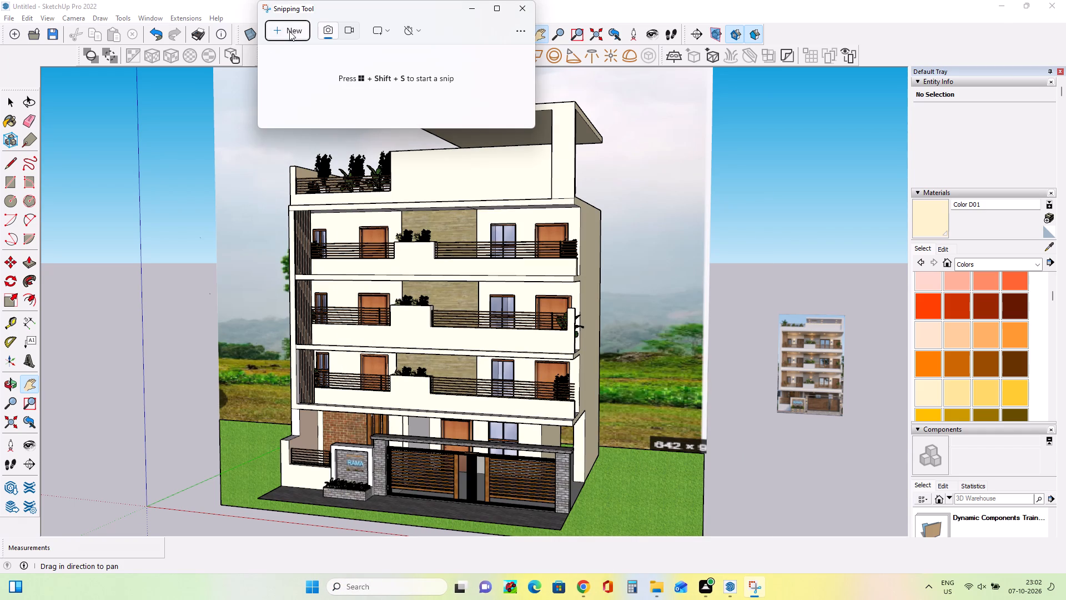
pyautogui.click(289, 31)
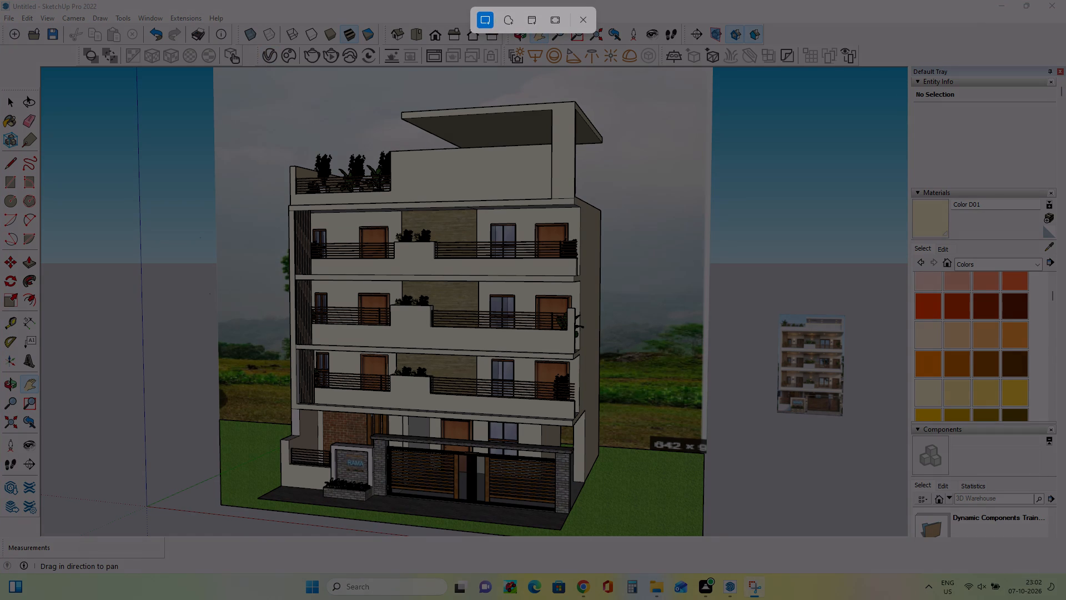
pyautogui.moveTo(668, 72); pyautogui.dragTo(245, 490)
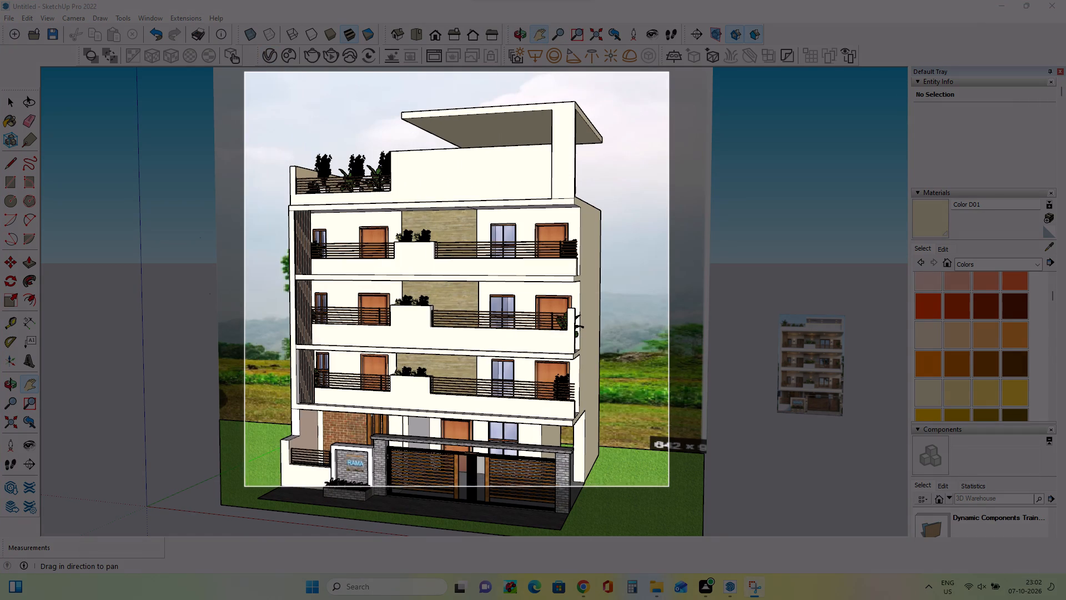
pyautogui.moveTo(245, 490); pyautogui.dragTo(239, 513)
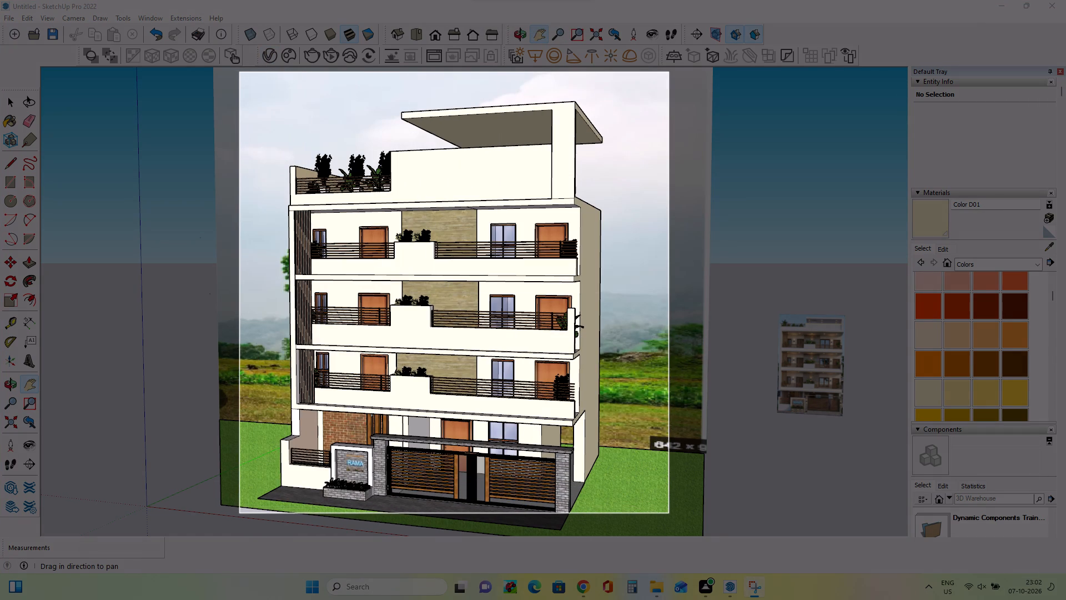
pyautogui.moveTo(239, 513); pyautogui.dragTo(264, 511)
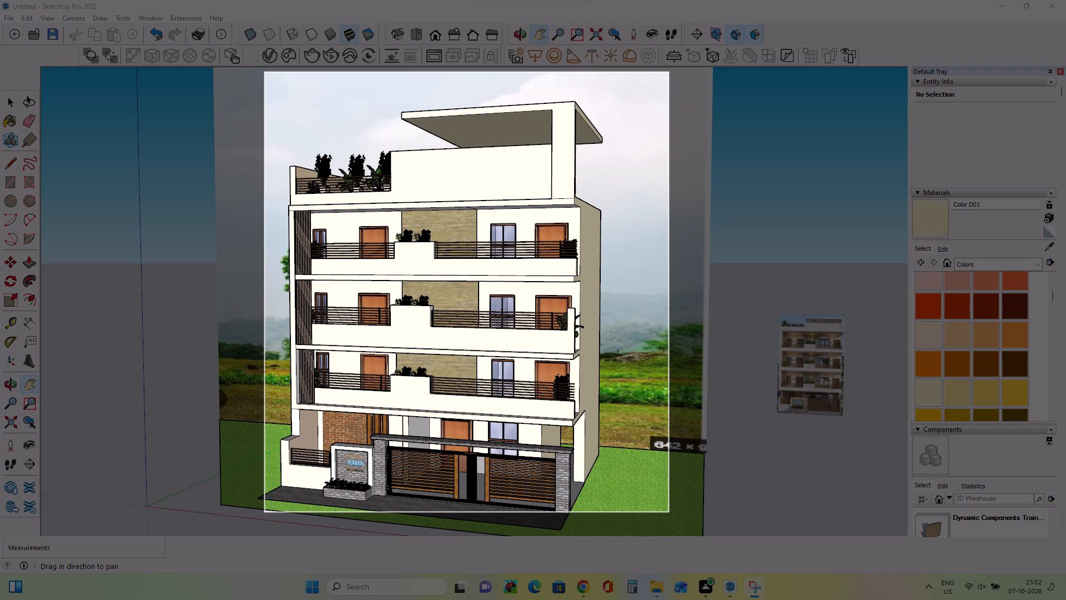
pyautogui.moveTo(264, 511); pyautogui.dragTo(272, 512)
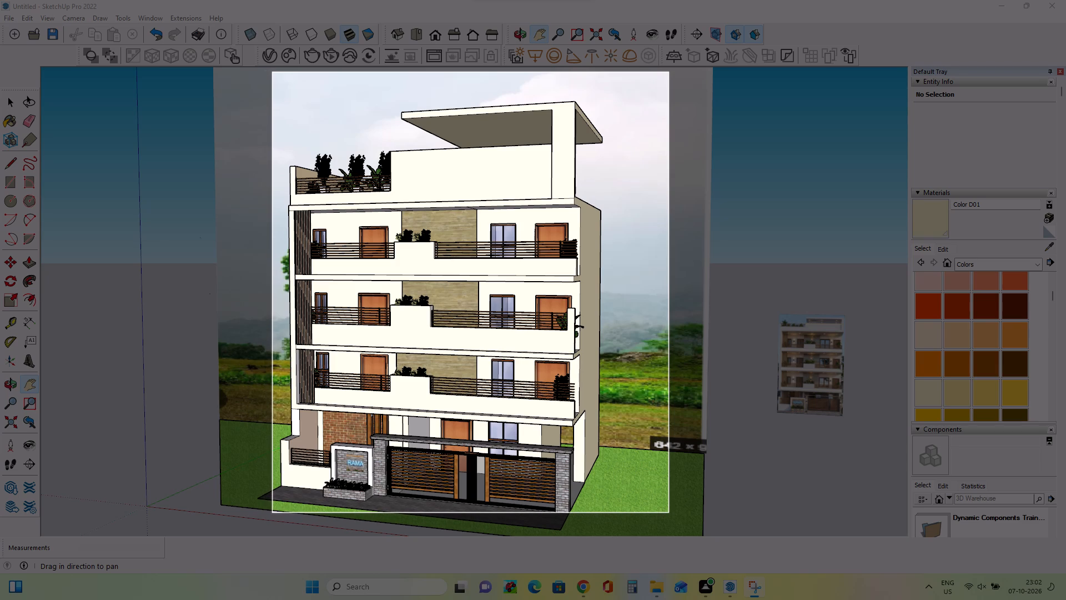
pyautogui.moveTo(272, 512); pyautogui.dragTo(271, 512)
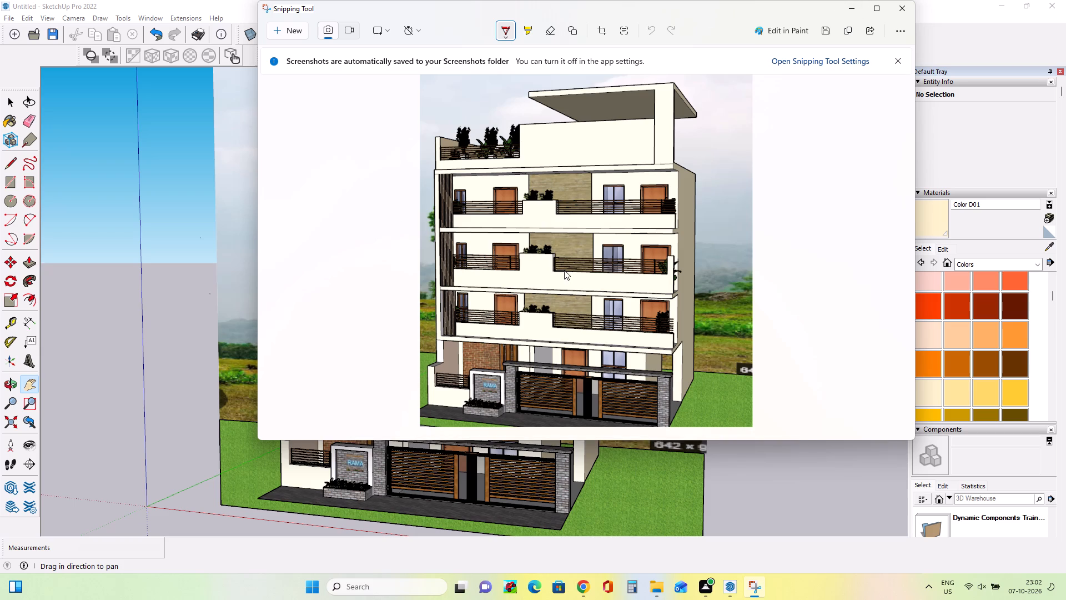
# Save the snip to the Desktop as PNG named "Modern Four-Story Residential Building Elevation Design skp" and minimise the Snipping Tool.
pyautogui.hotkey('ctrl', 's')
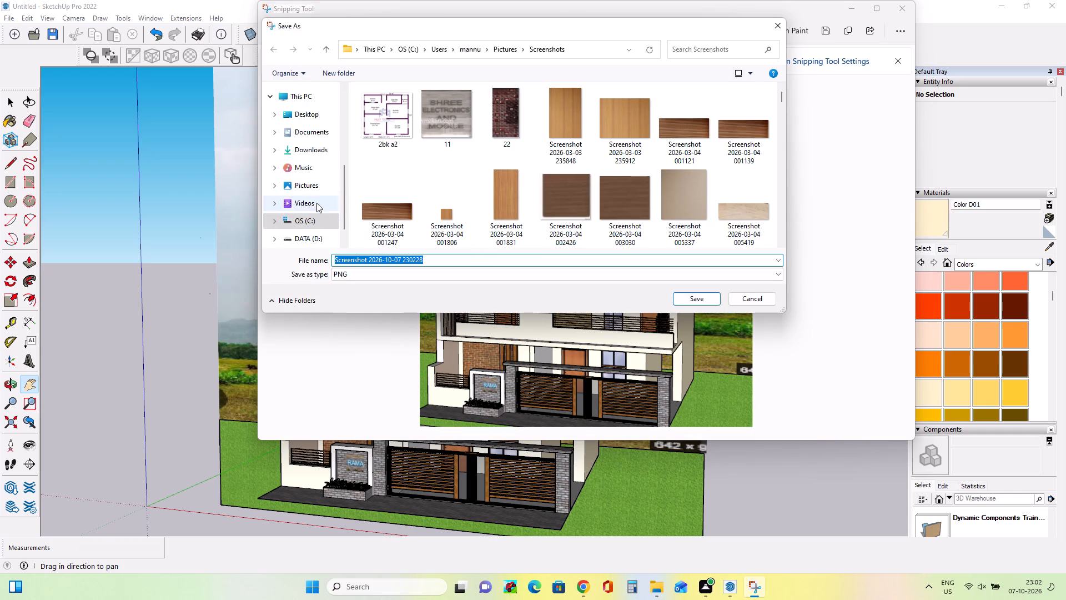
pyautogui.click(316, 113)
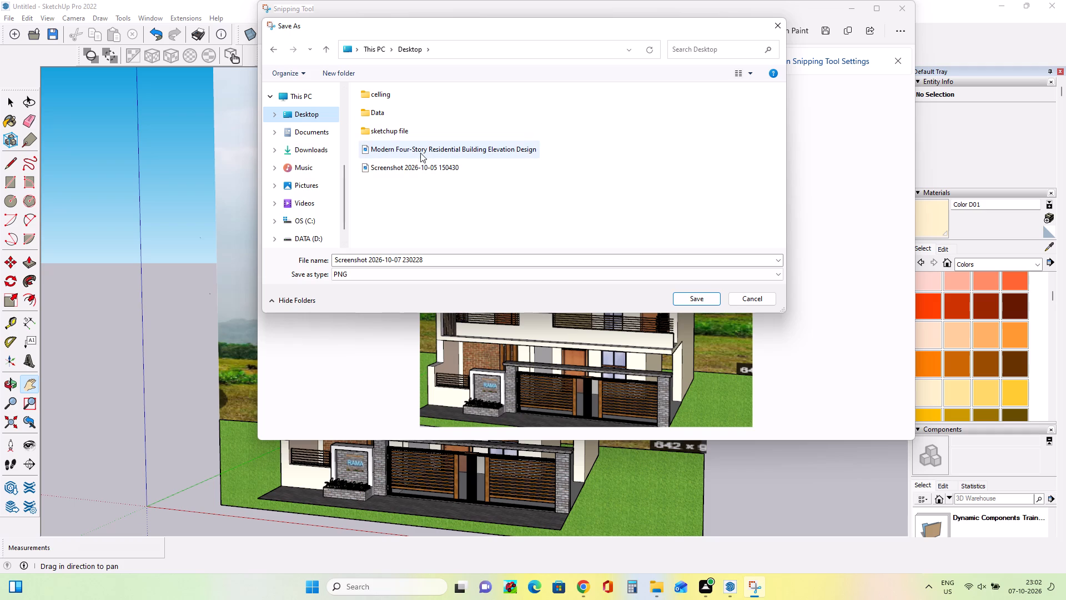
pyautogui.click(484, 156)
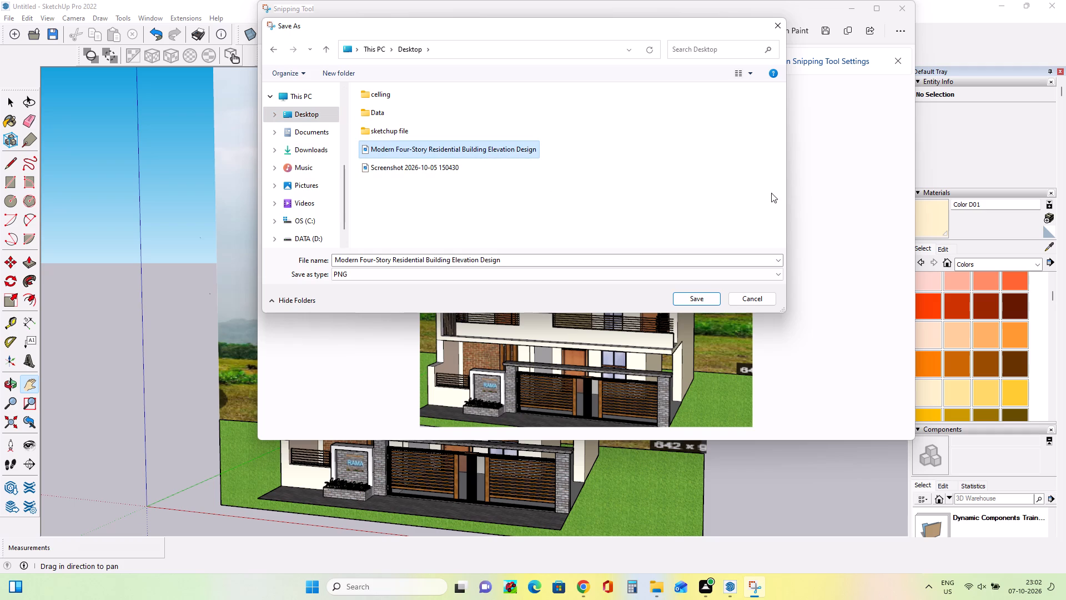
pyautogui.click(692, 296)
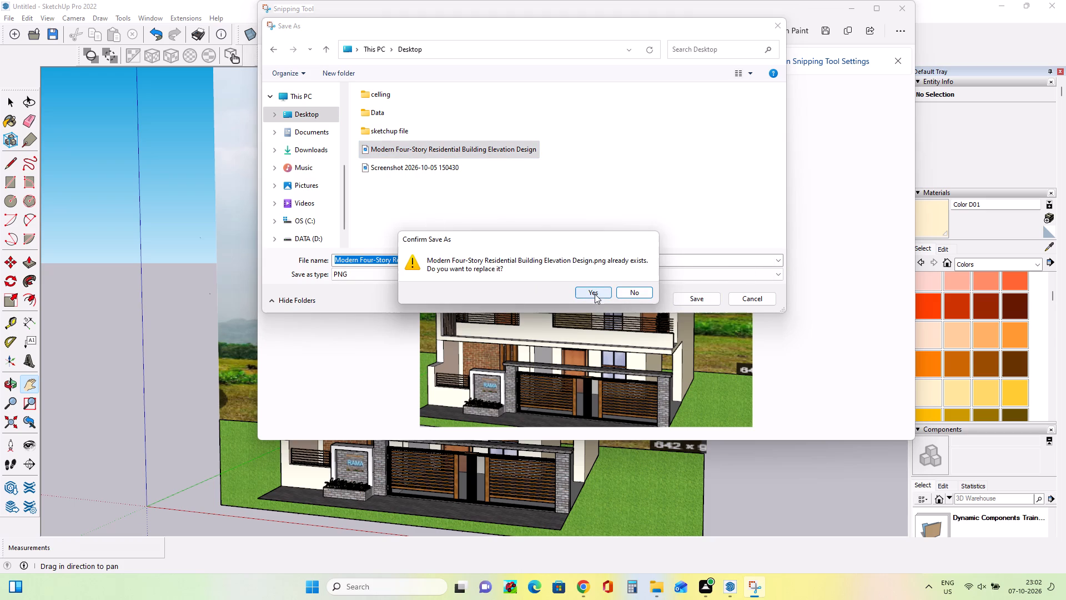
pyautogui.click(643, 288)
pyautogui.click(514, 257)
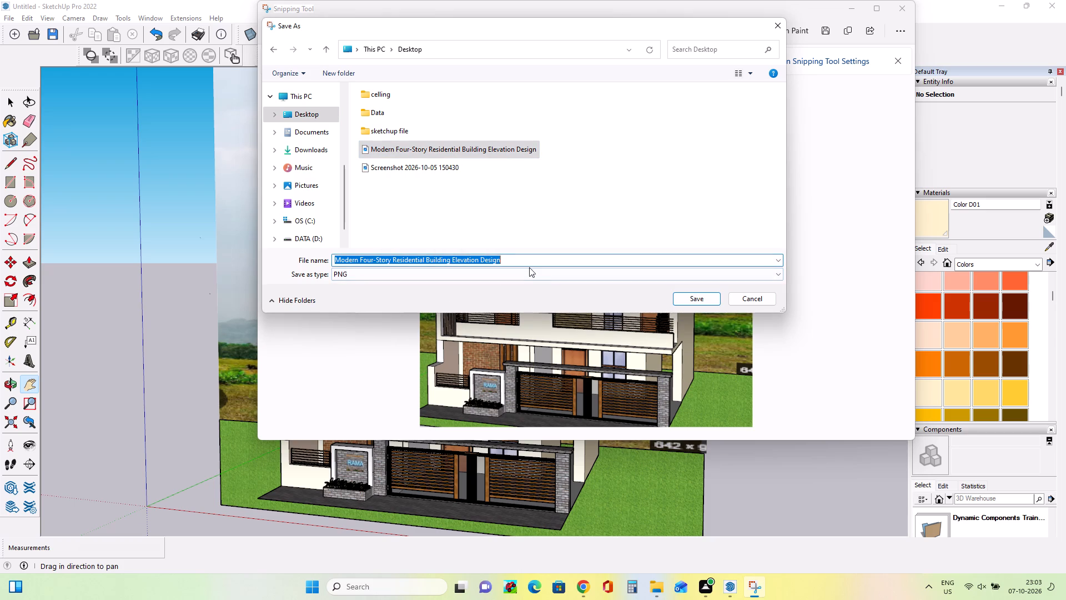
pyautogui.click(525, 257)
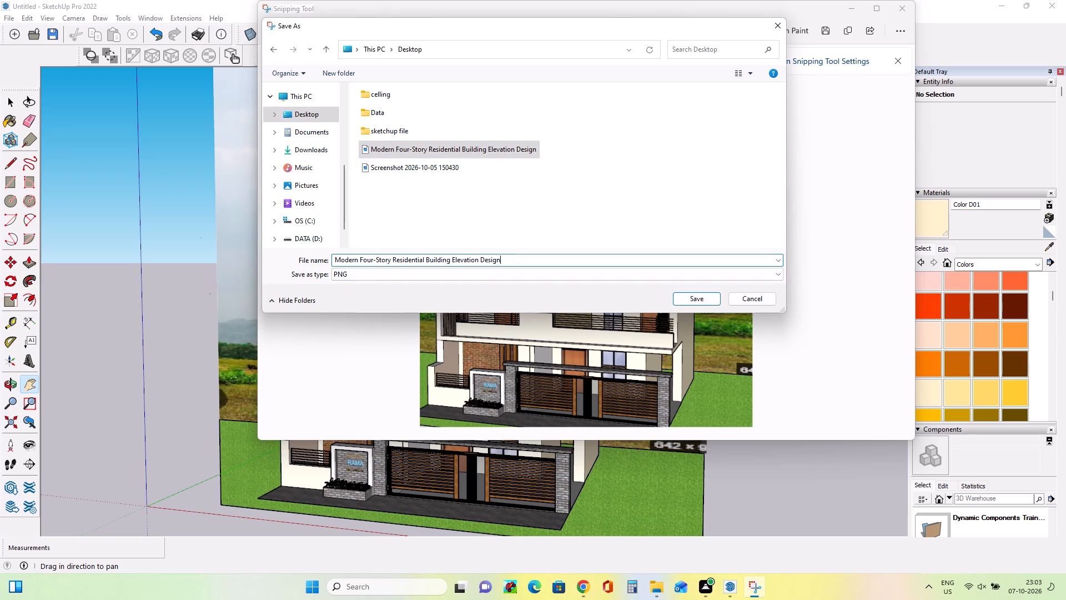
pyautogui.press('space')
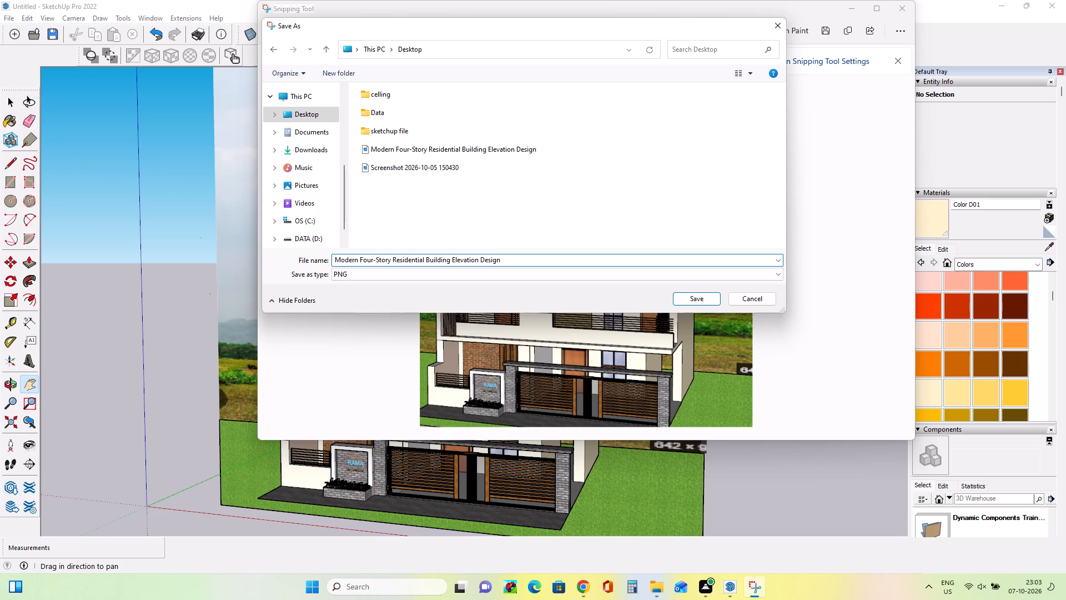
pyautogui.press('s')
pyautogui.press('k')
pyautogui.press('p')
pyautogui.click(696, 298)
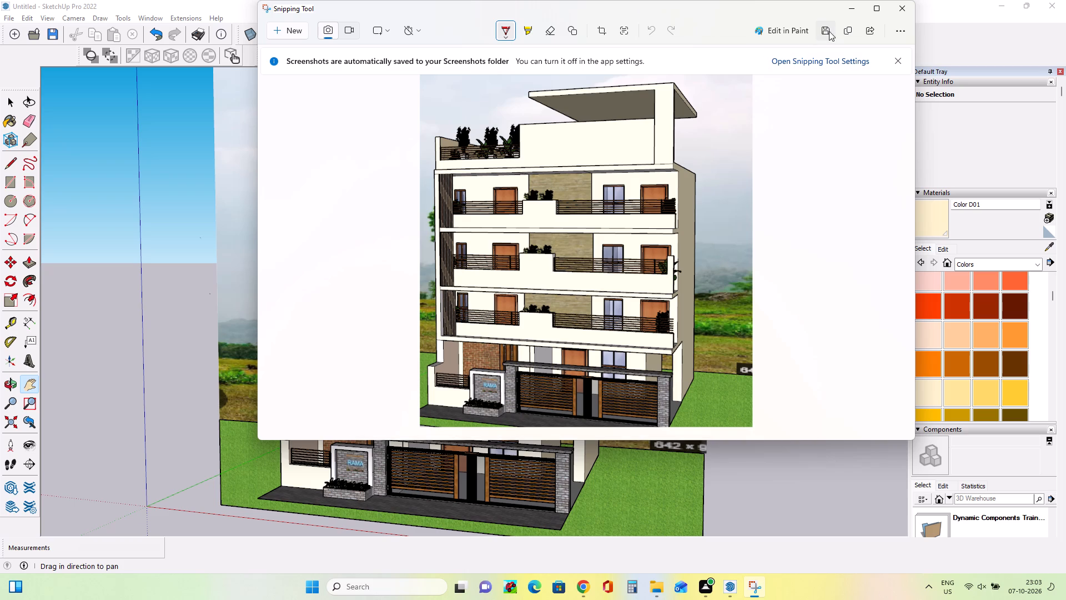
pyautogui.click(853, 5)
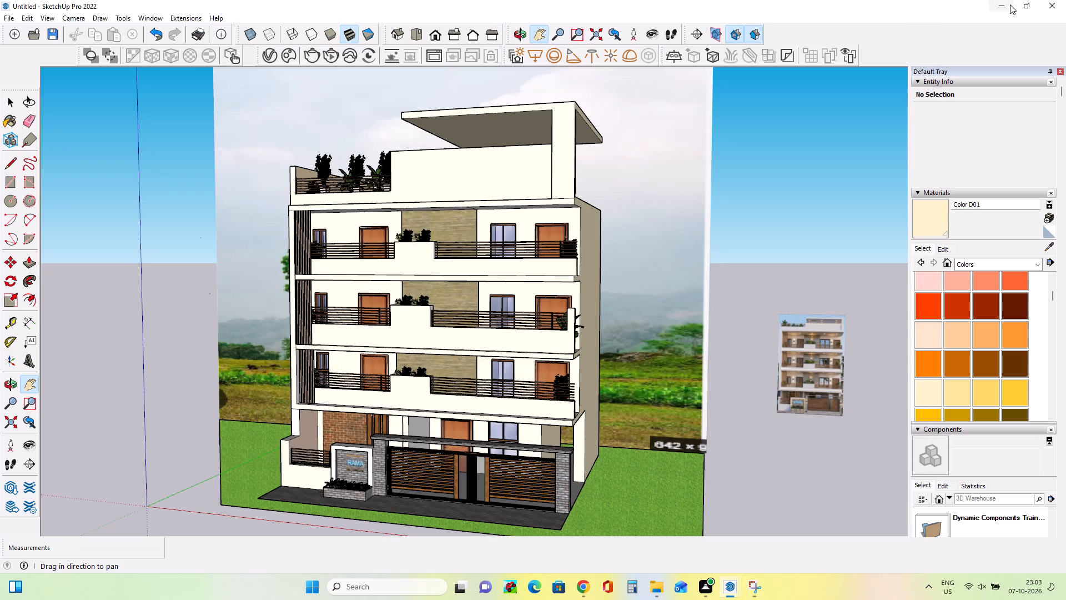
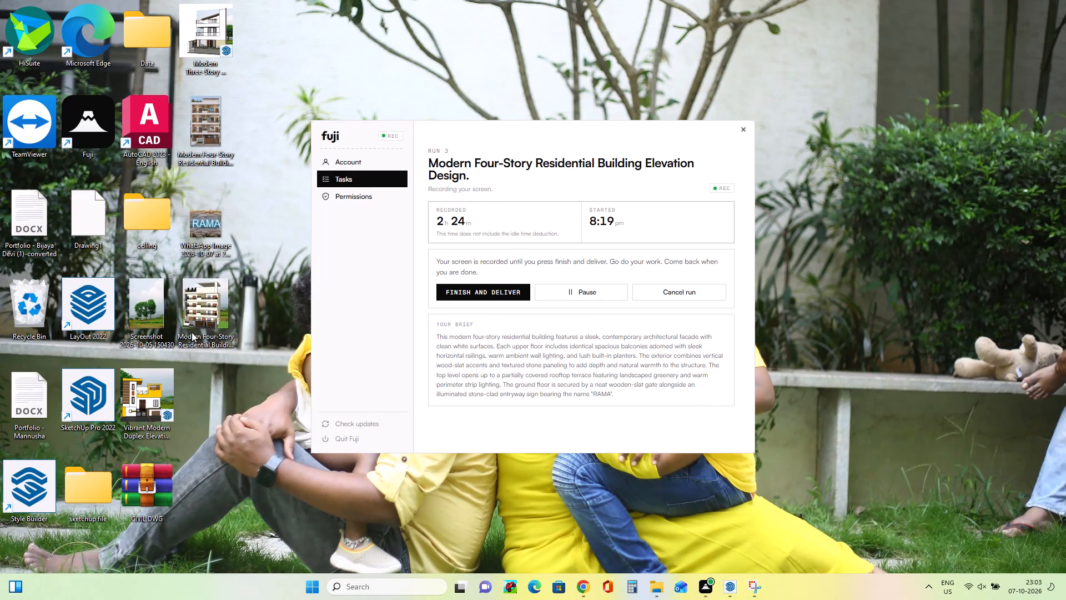
# Rename the saved model image on the desktop as "Modern Four-Story Residential Building Elevation Design pdf".
pyautogui.click(253, 236)
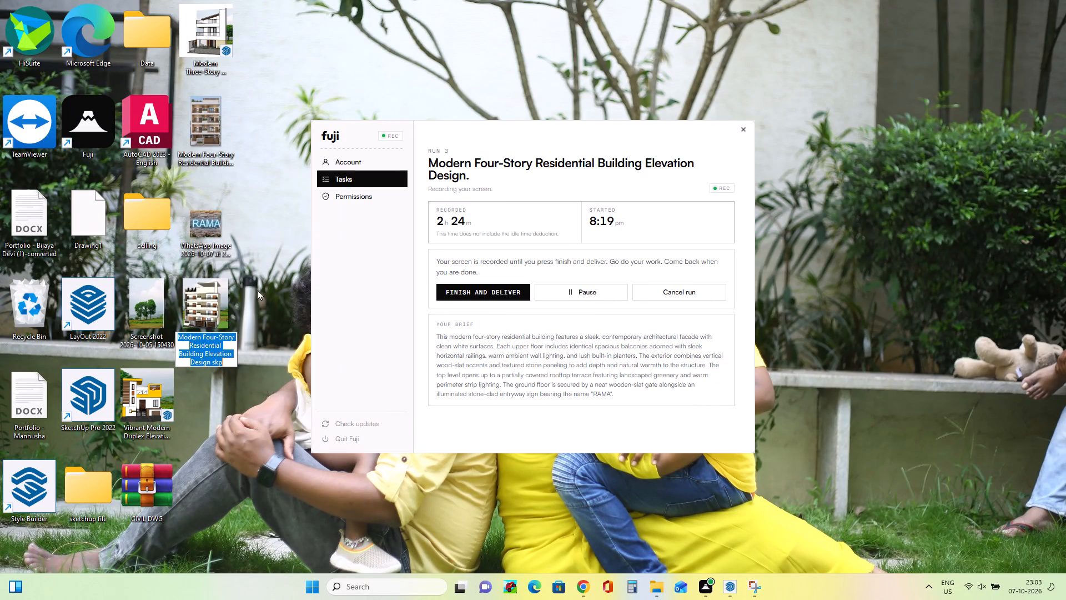
pyautogui.click(222, 362)
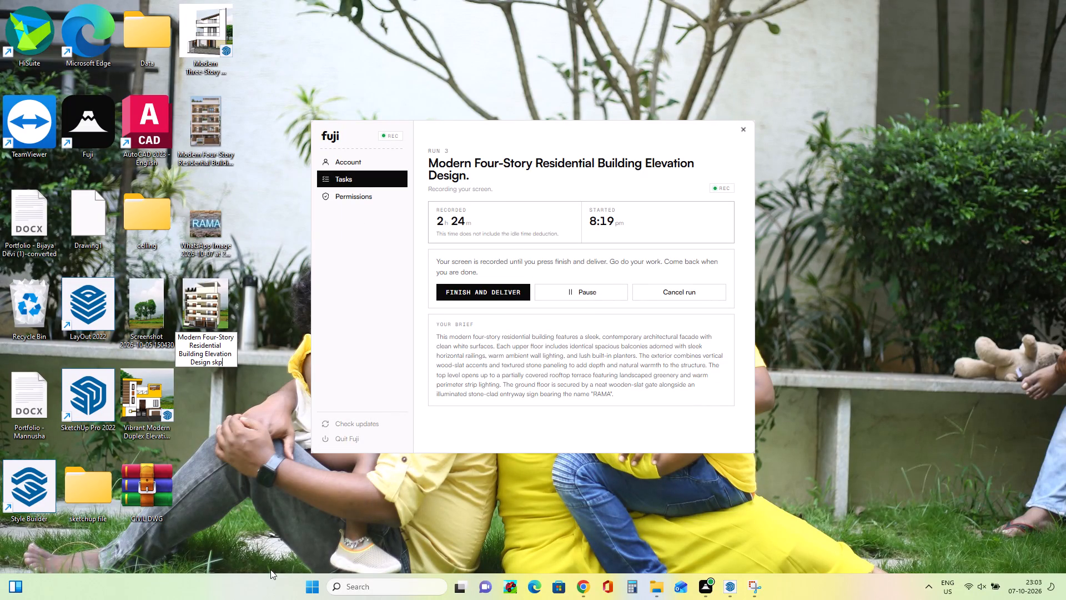
pyautogui.press('BackSpace')
pyautogui.press('BackSpace')
pyautogui.press('BackSpace')
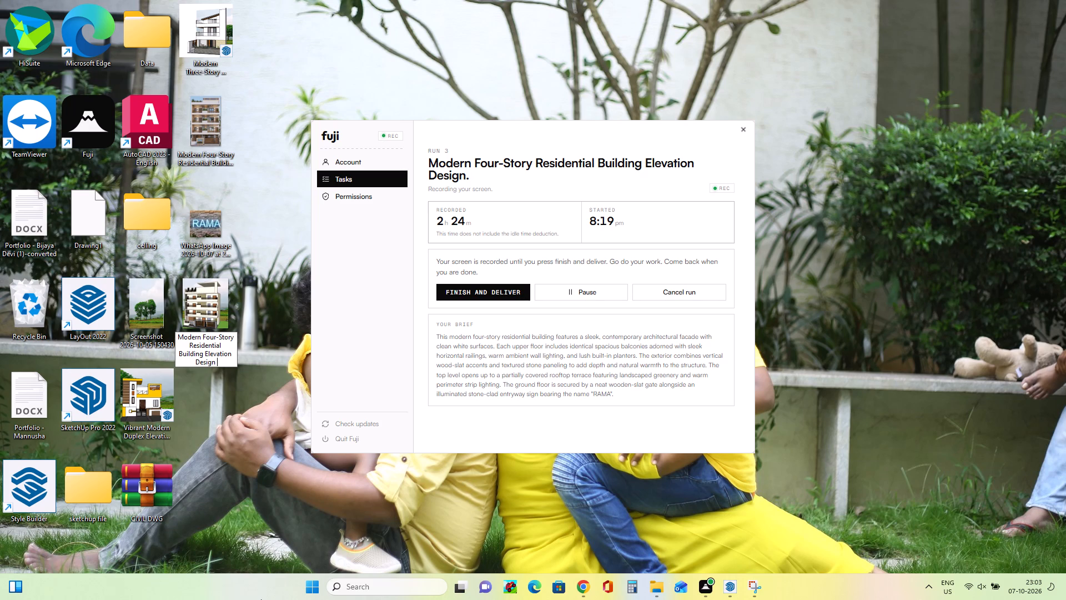
pyautogui.write('pdf')
pyautogui.click(274, 310)
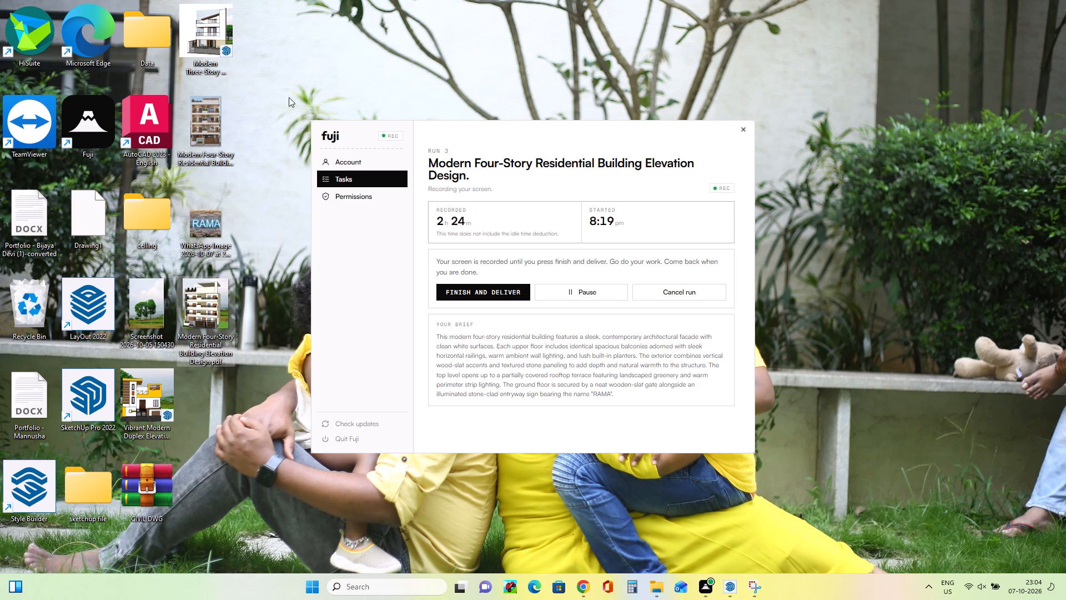
# Switch to the untitled four-story building model in SketchUp and start saving it with the Desktop as destination.
pyautogui.click(724, 590)
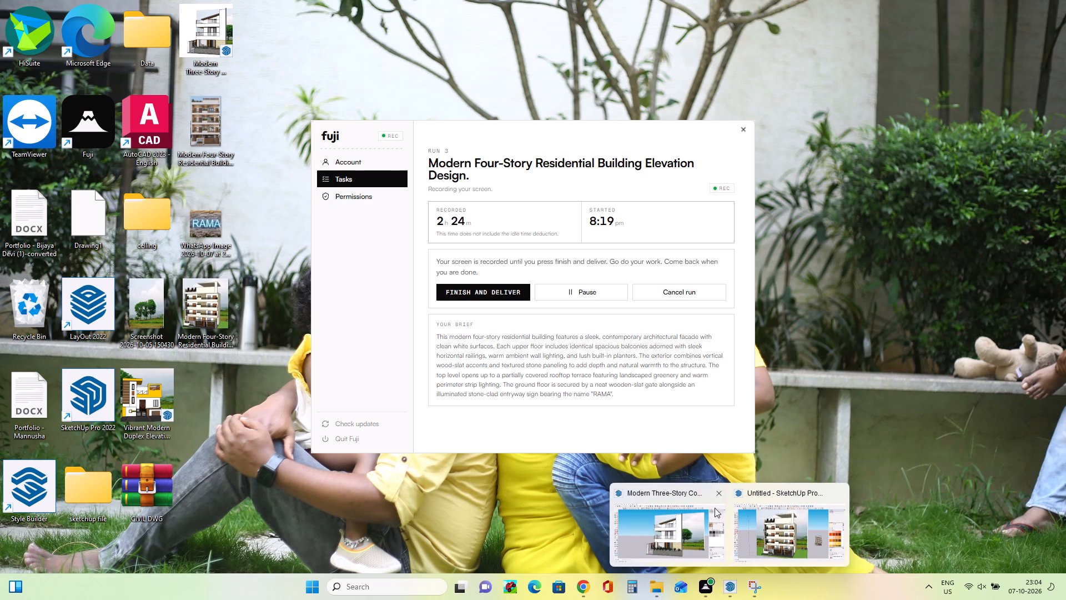
pyautogui.click(715, 508)
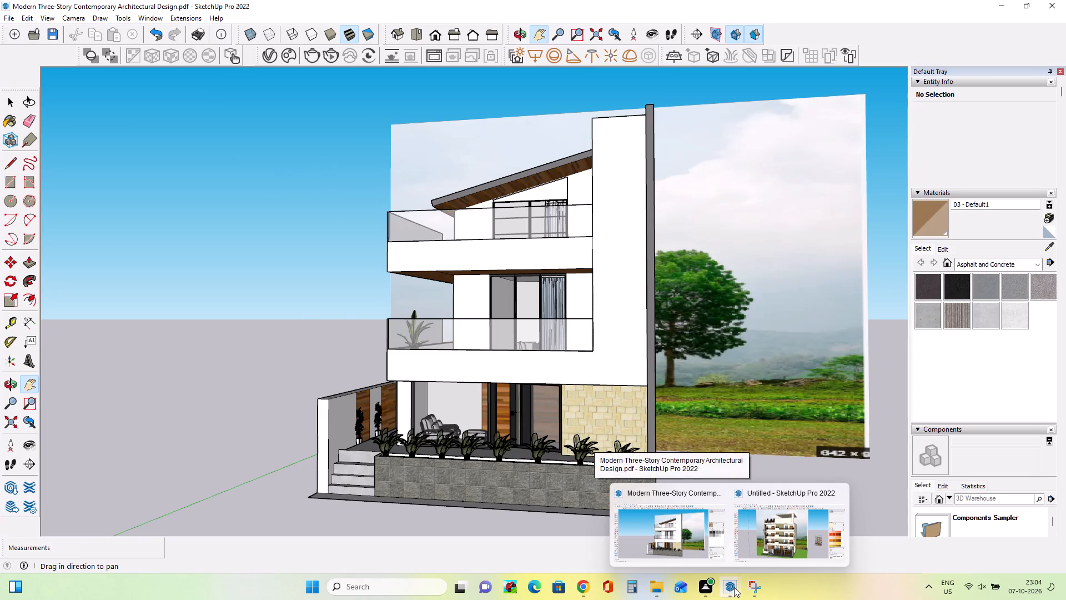
pyautogui.click(788, 552)
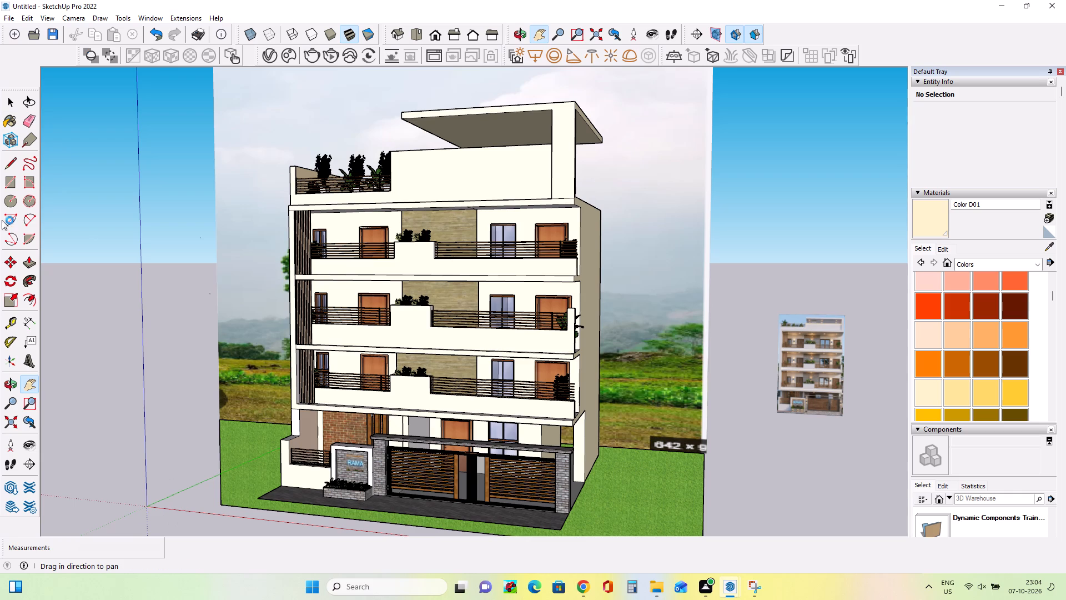
pyautogui.hotkey('ctrl', 's')
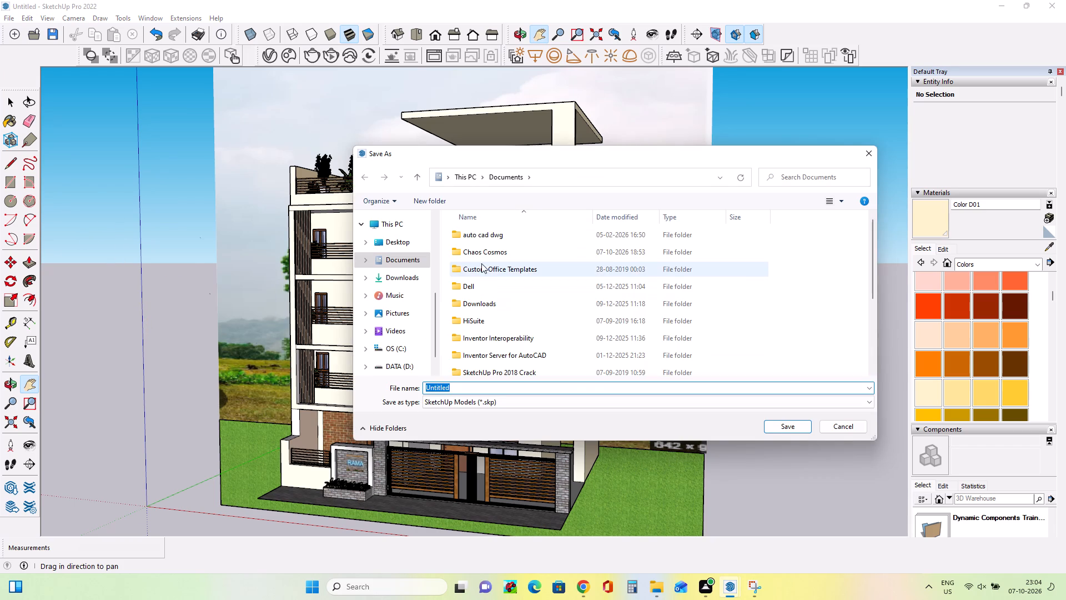
pyautogui.click(409, 241)
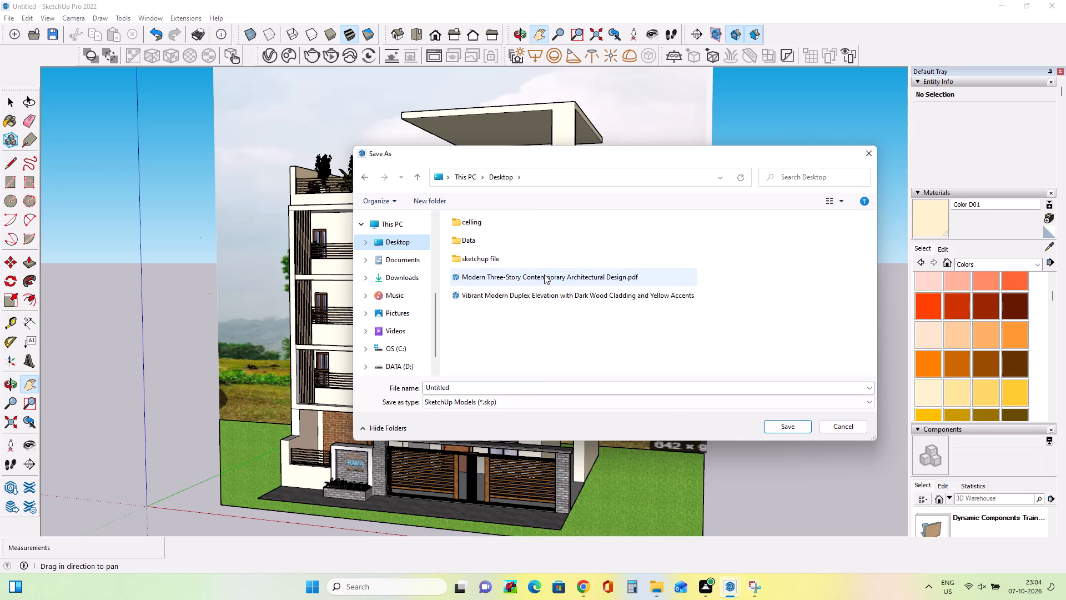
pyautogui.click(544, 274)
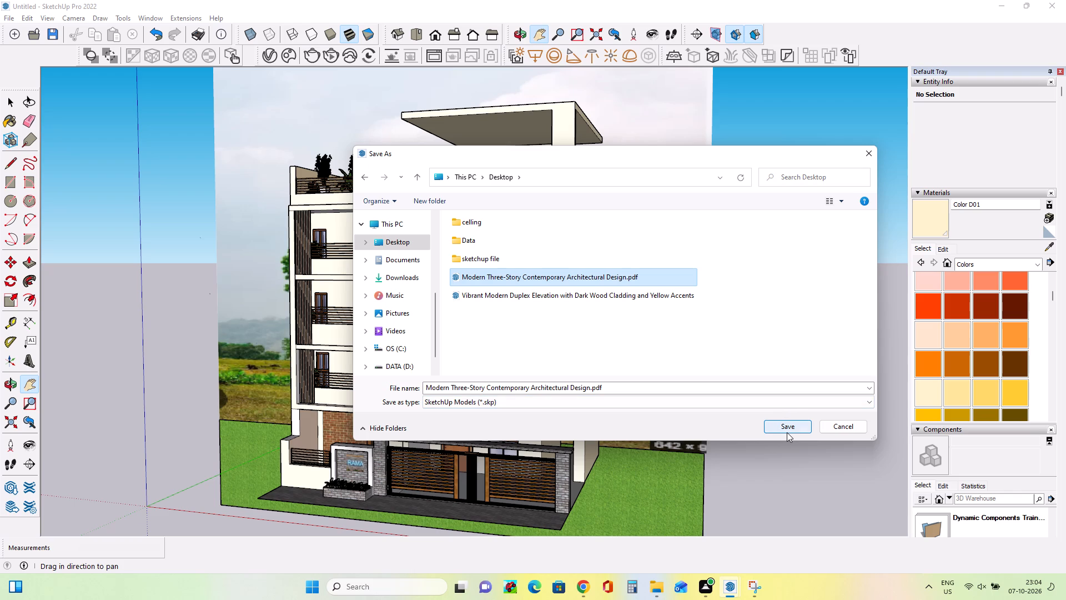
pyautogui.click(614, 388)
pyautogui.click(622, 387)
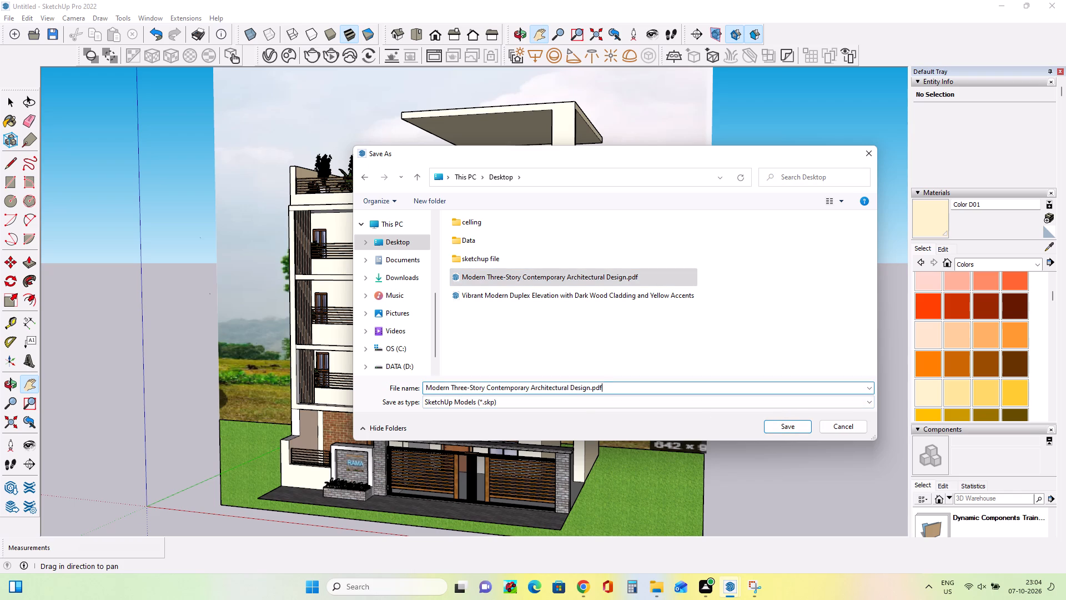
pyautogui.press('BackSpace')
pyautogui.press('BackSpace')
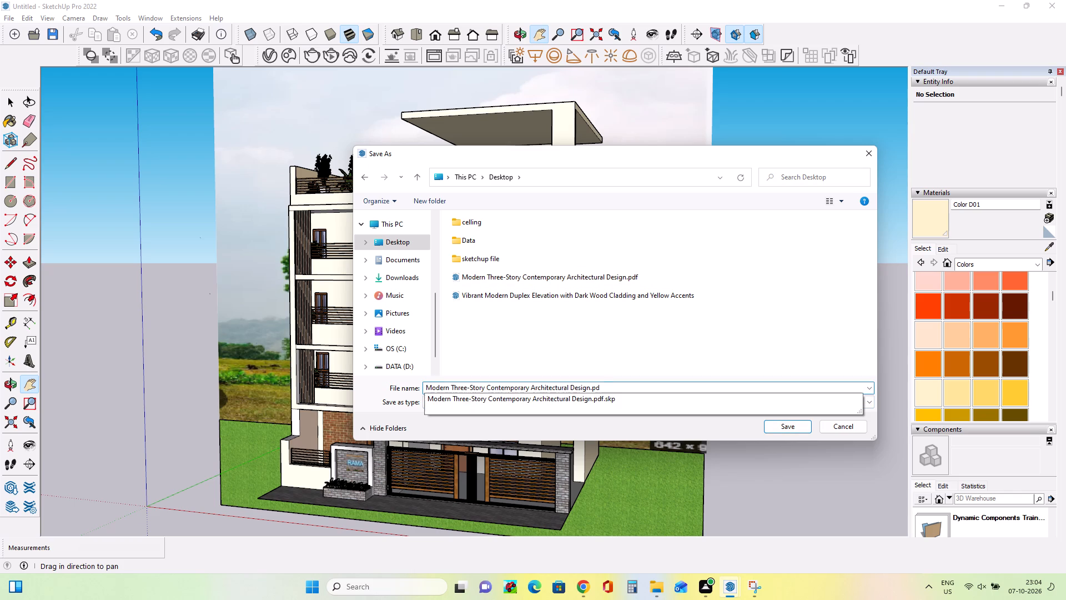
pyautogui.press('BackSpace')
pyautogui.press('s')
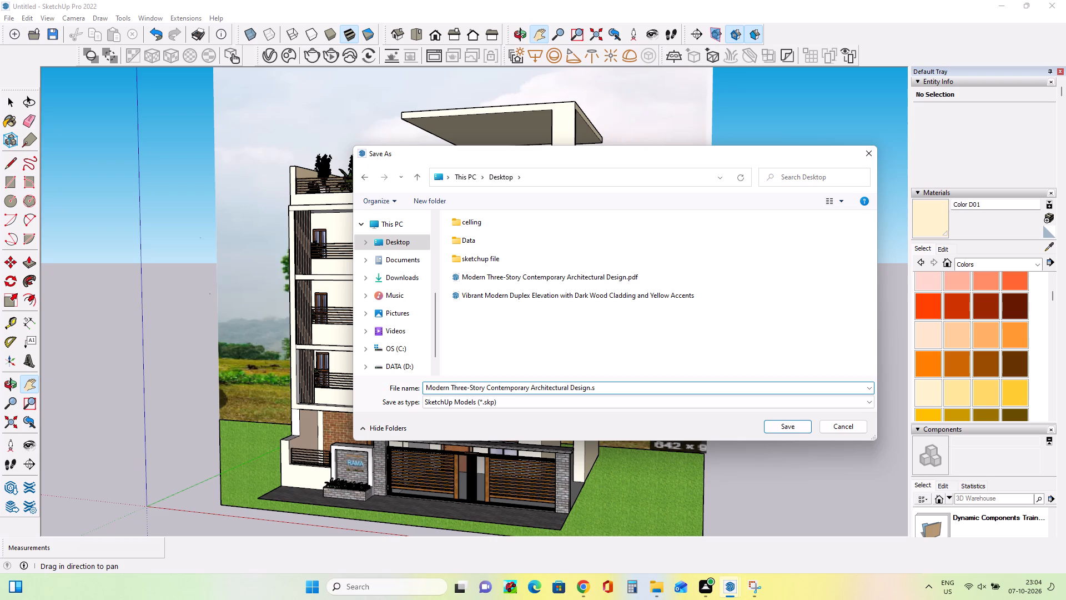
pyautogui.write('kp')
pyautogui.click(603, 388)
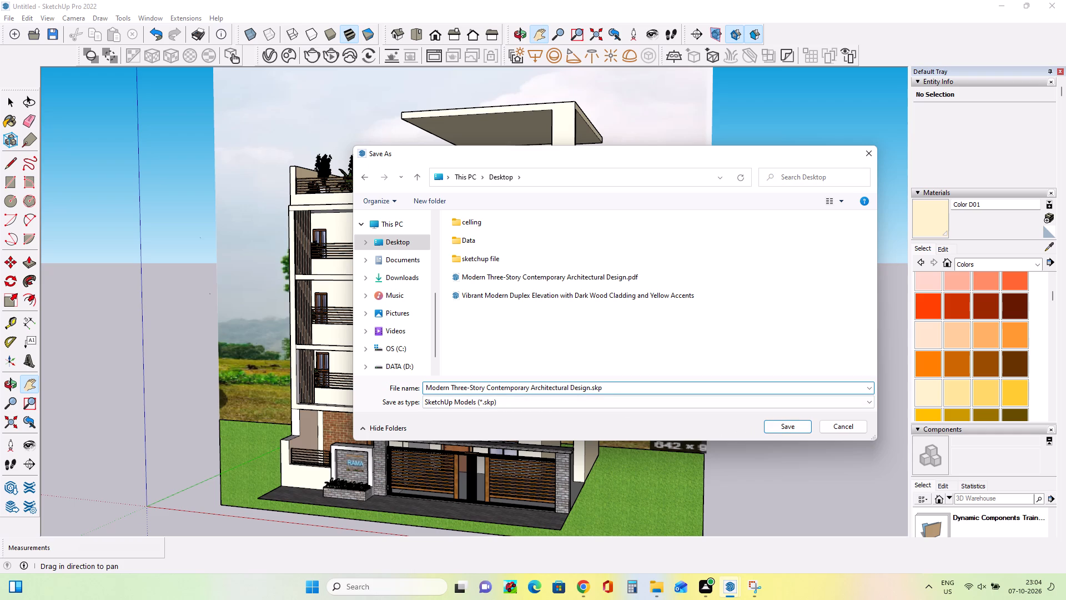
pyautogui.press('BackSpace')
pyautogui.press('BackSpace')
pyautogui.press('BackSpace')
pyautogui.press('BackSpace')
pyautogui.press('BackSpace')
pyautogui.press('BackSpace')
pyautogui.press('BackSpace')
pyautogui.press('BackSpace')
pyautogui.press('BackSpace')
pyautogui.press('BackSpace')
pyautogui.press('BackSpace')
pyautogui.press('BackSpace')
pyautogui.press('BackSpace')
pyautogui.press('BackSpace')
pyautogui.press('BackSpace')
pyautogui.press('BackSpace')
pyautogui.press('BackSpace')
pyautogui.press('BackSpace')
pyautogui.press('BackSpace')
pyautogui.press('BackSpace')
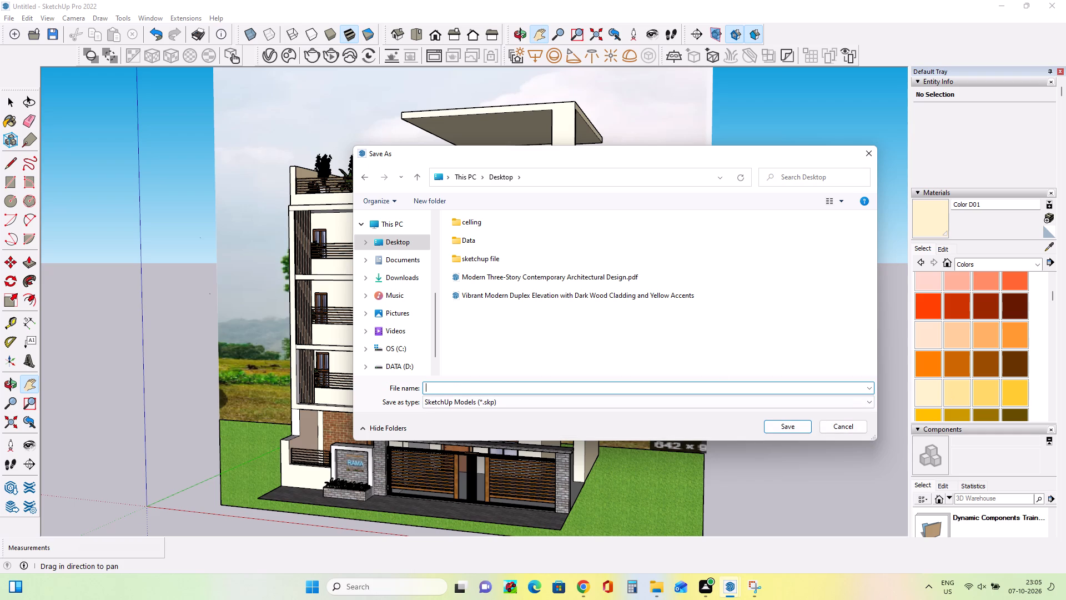
# Save the model to the Desktop as a SketchUp model named "Modern Four-Story Residential Building Elevation Design skp".
pyautogui.write('mo')
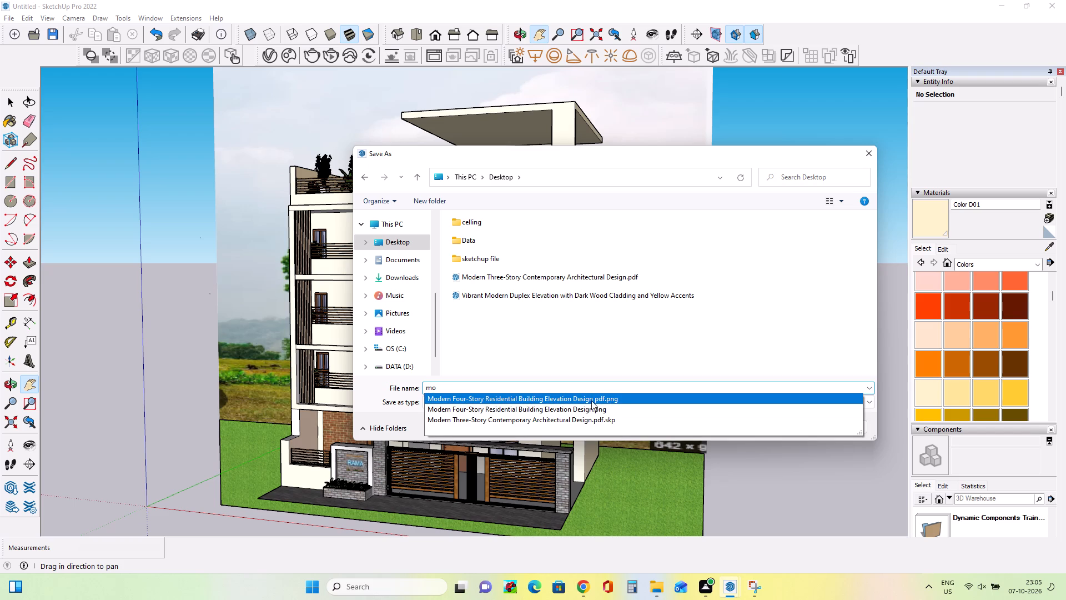
pyautogui.click(542, 398)
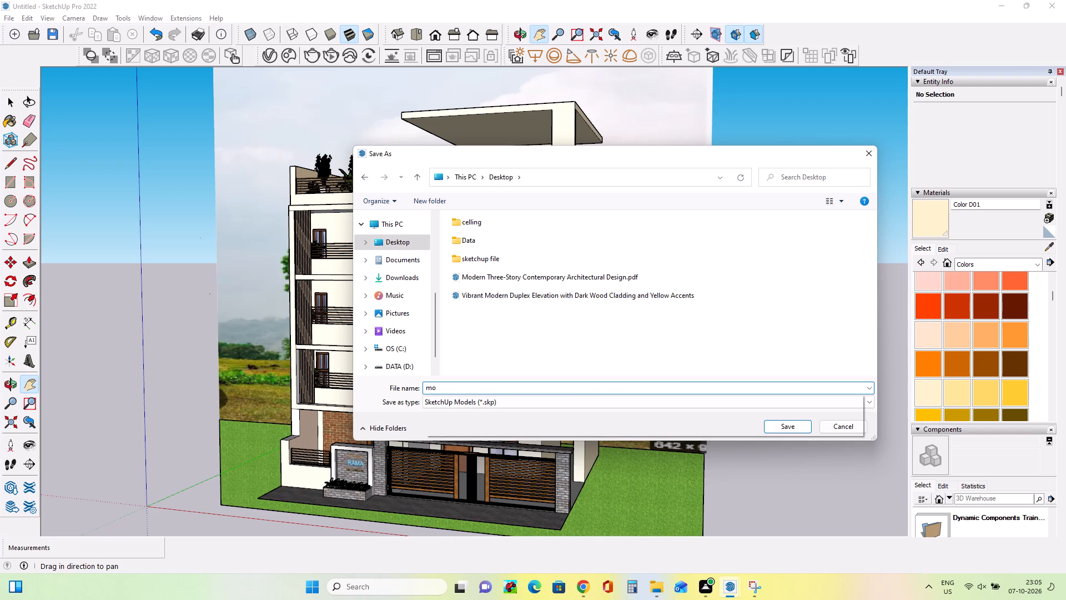
pyautogui.click(626, 390)
pyautogui.press('BackSpace')
pyautogui.press('BackSpace')
pyautogui.press('BackSpace')
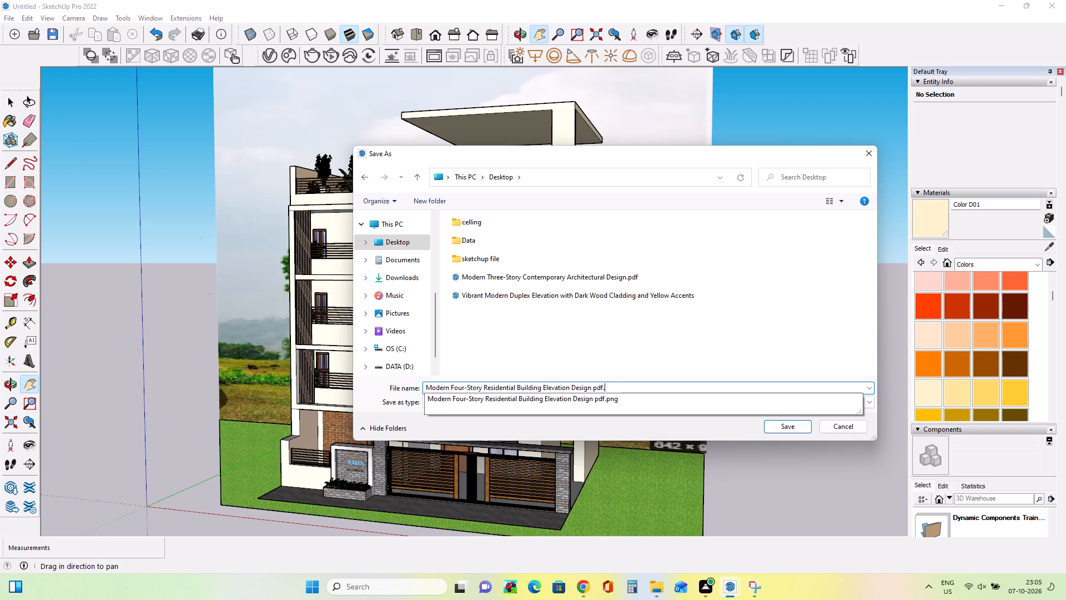
pyautogui.press('BackSpace')
pyautogui.press('BackSpace')
pyautogui.press('BackSpace')
pyautogui.press('BackSpace')
pyautogui.write('skp')
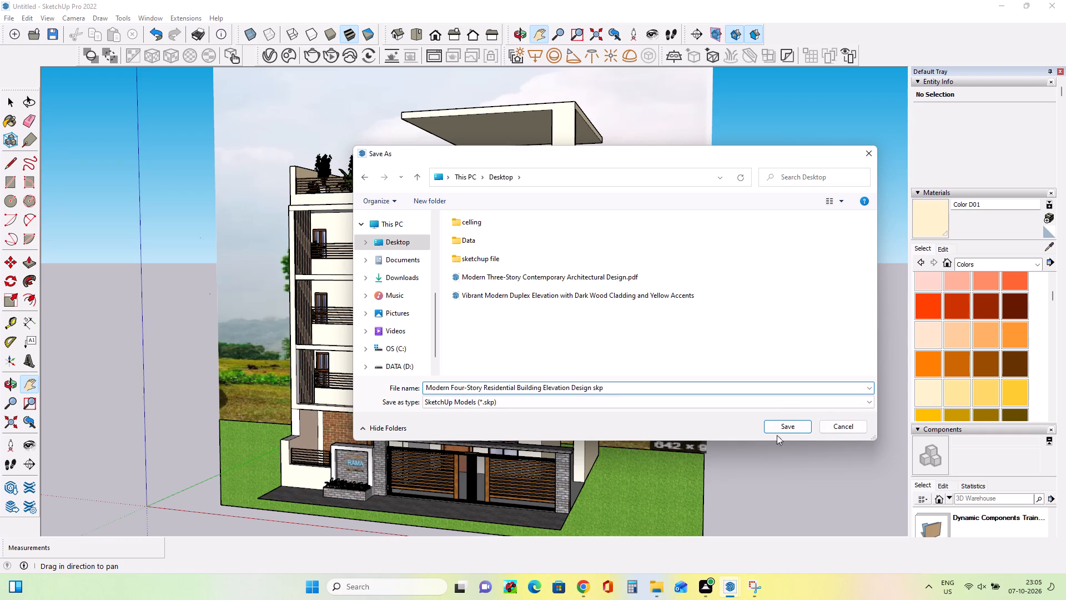
pyautogui.click(784, 426)
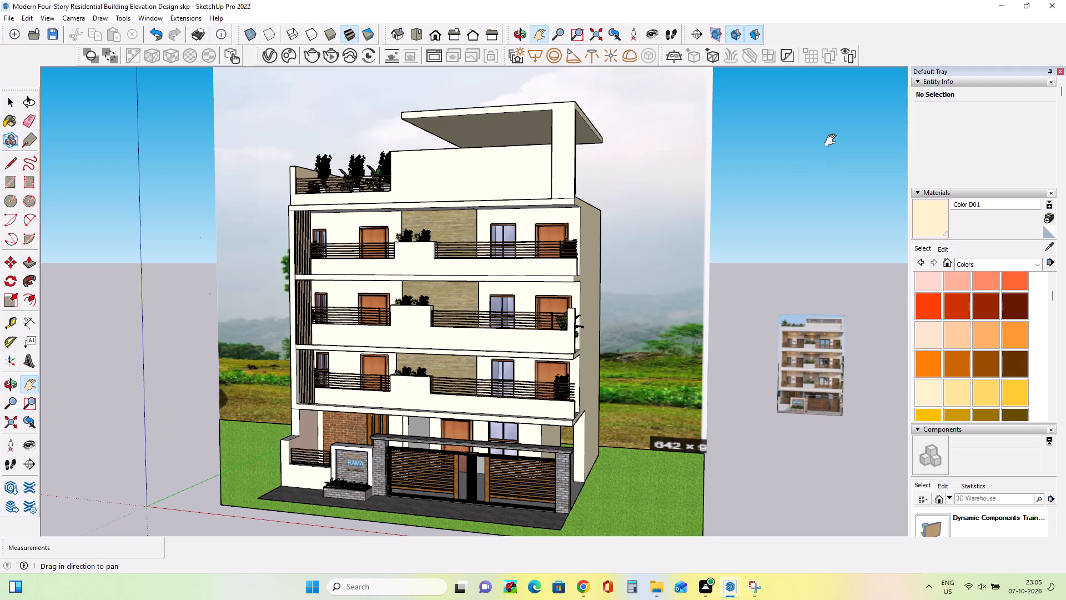
# Minimise the four-story model window and close the "Modern Three-Story Contemporary Architectural Design" model.
pyautogui.click(1003, 10)
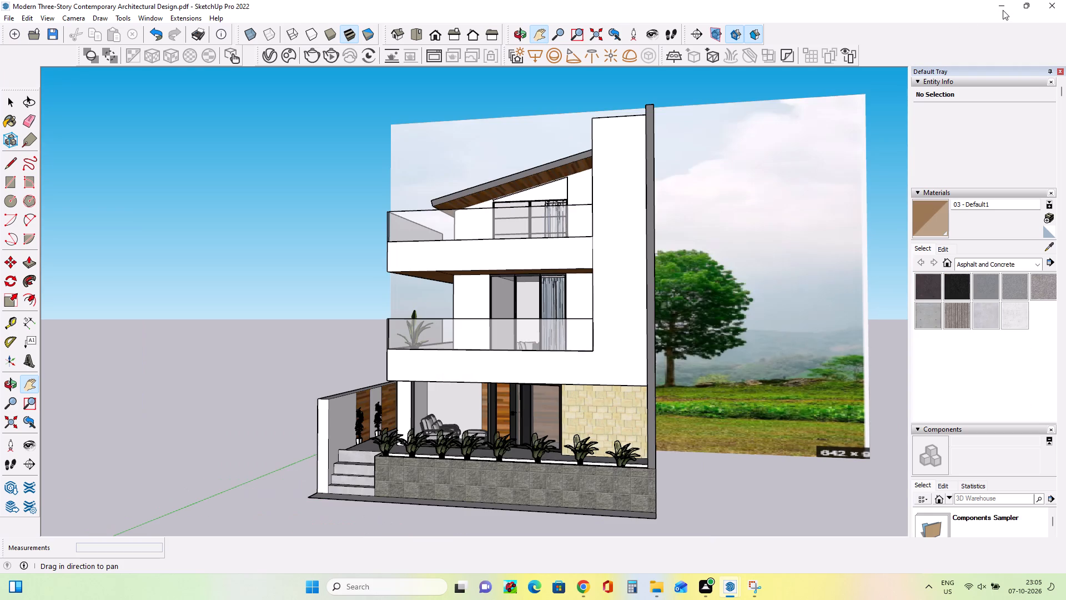
pyautogui.click(1050, 6)
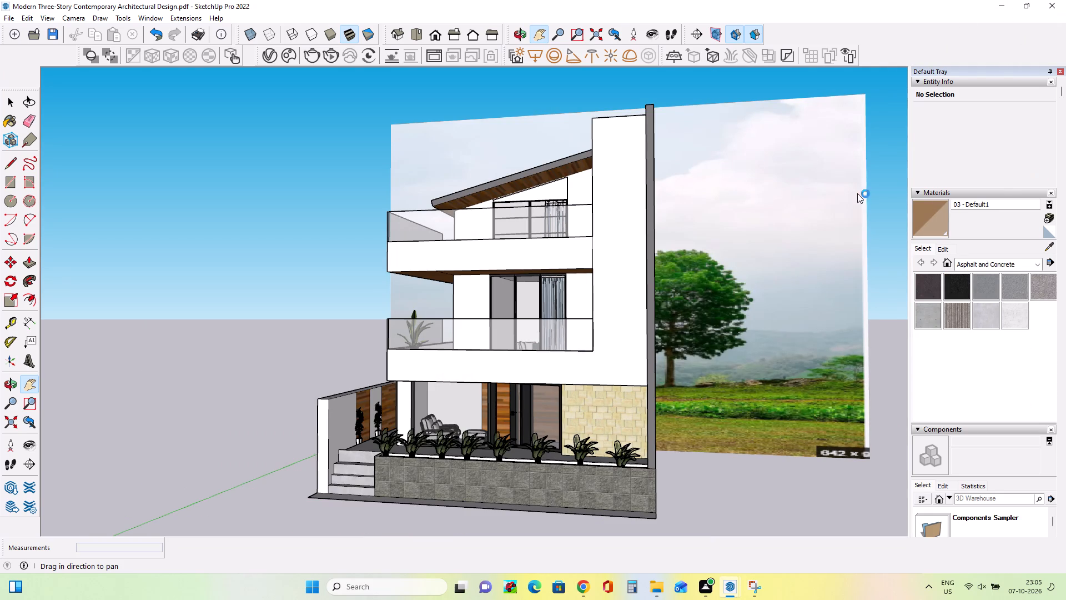
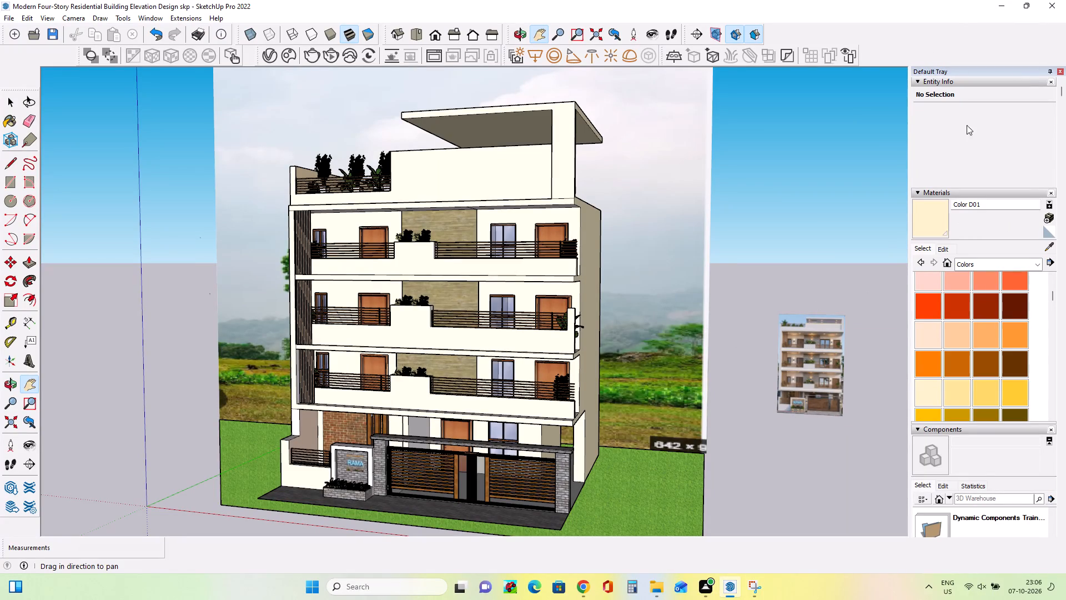
# Delete the small reference image of the building standing beside the four-story model.
pyautogui.click(9, 102)
pyautogui.click(813, 376)
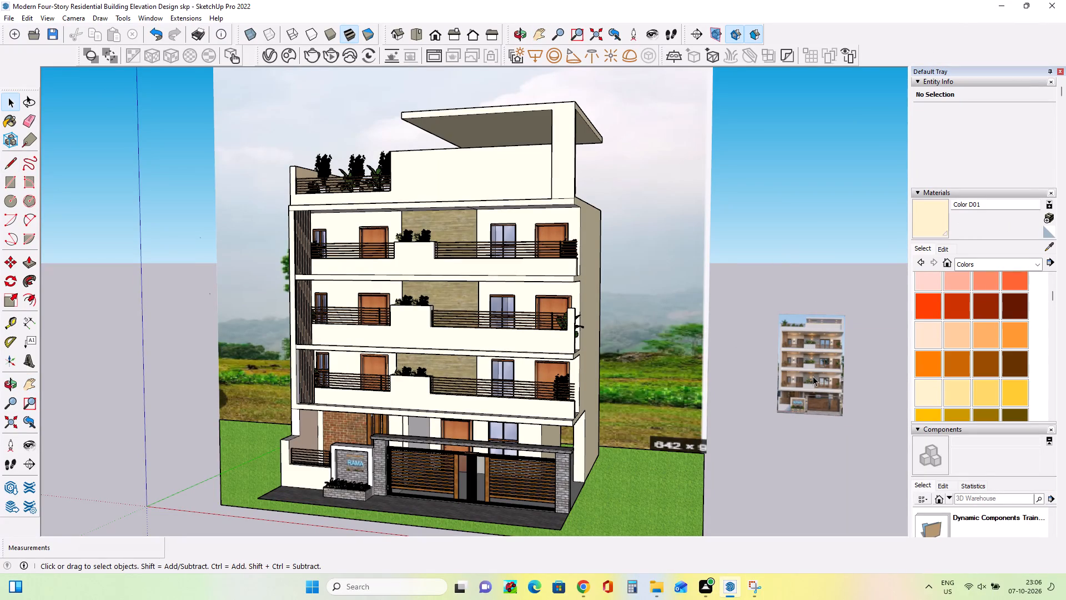
pyautogui.press('Delete')
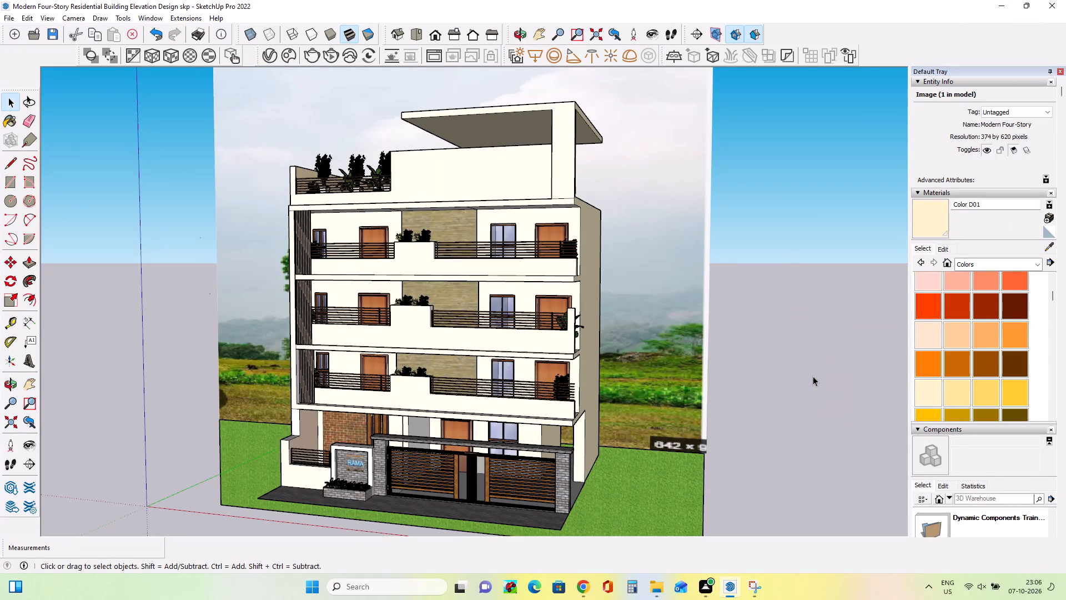
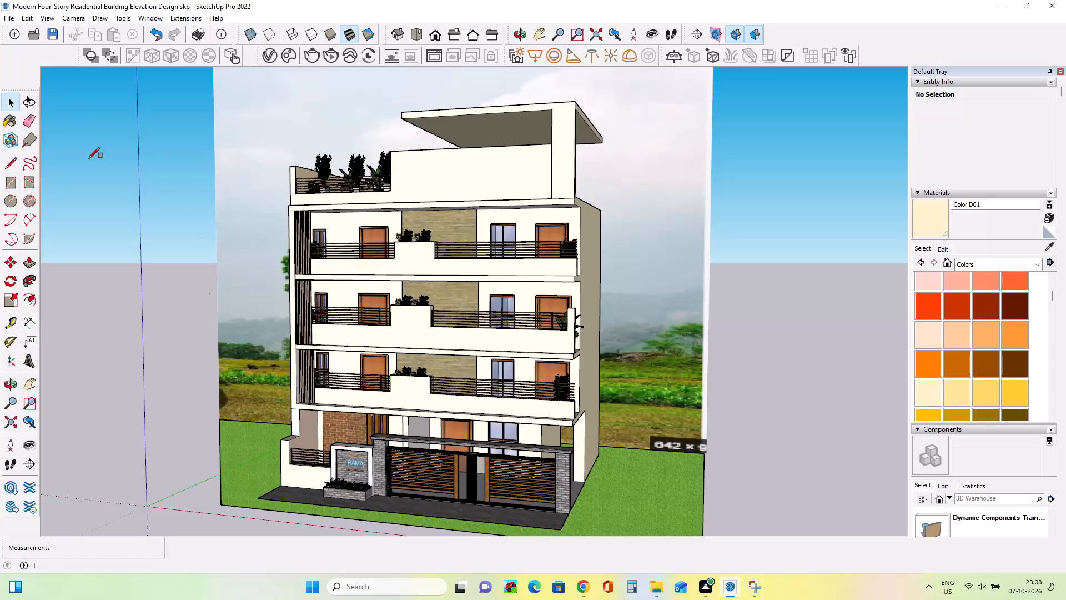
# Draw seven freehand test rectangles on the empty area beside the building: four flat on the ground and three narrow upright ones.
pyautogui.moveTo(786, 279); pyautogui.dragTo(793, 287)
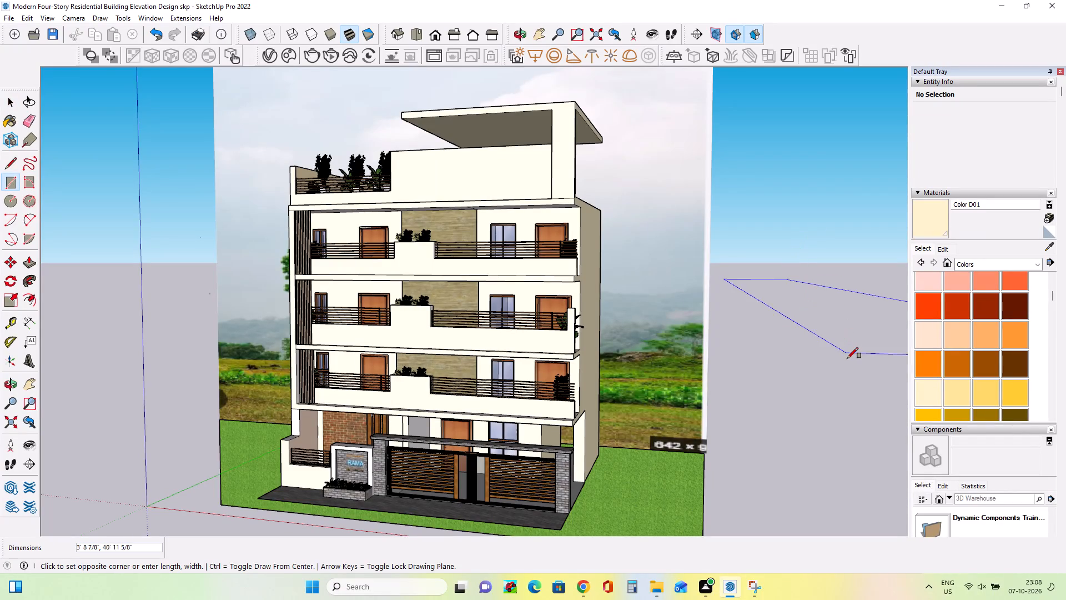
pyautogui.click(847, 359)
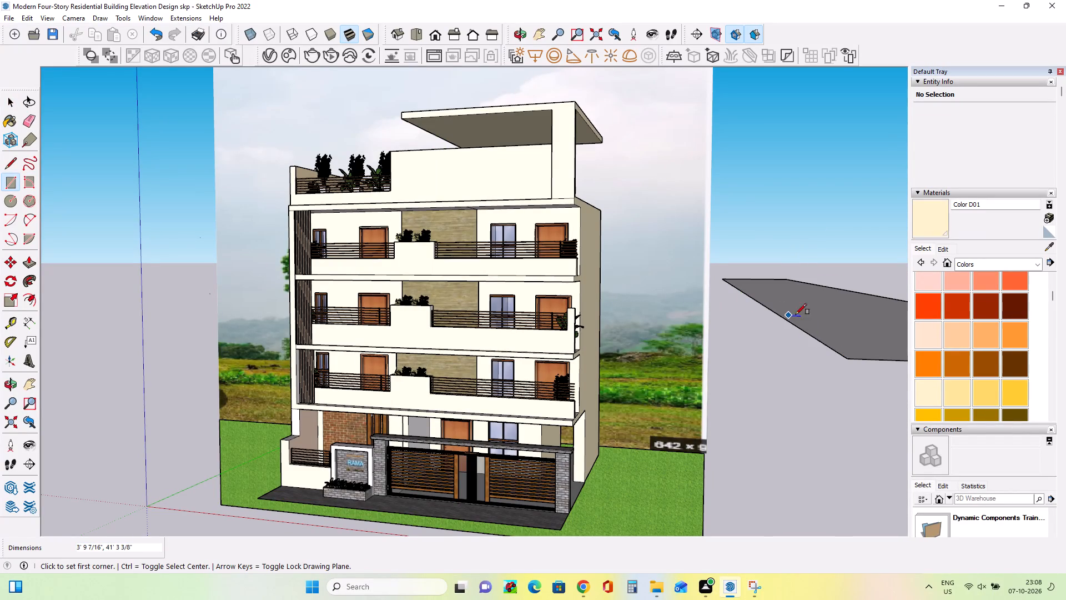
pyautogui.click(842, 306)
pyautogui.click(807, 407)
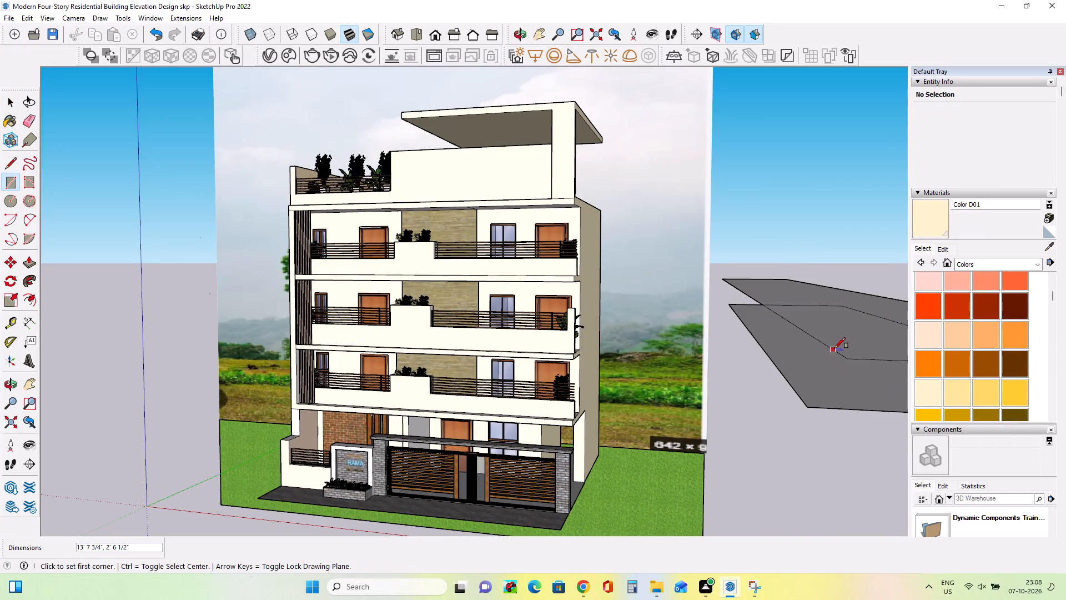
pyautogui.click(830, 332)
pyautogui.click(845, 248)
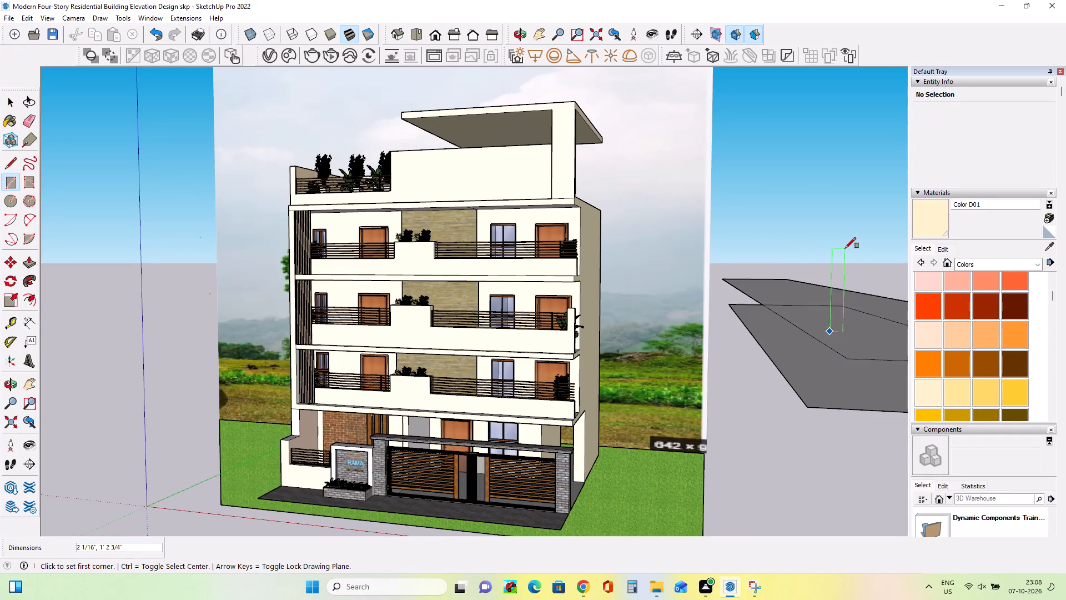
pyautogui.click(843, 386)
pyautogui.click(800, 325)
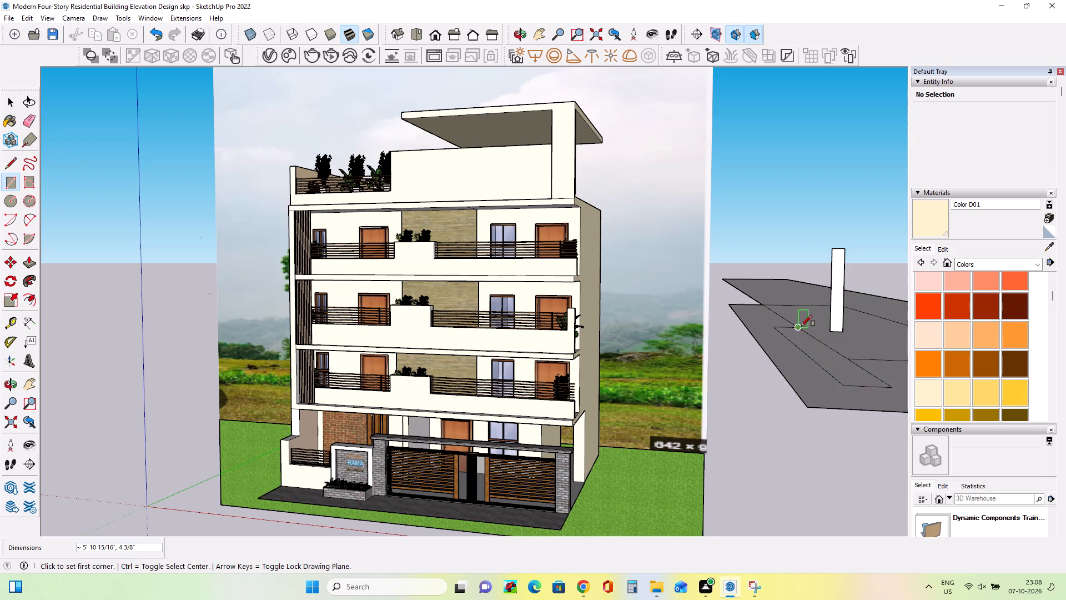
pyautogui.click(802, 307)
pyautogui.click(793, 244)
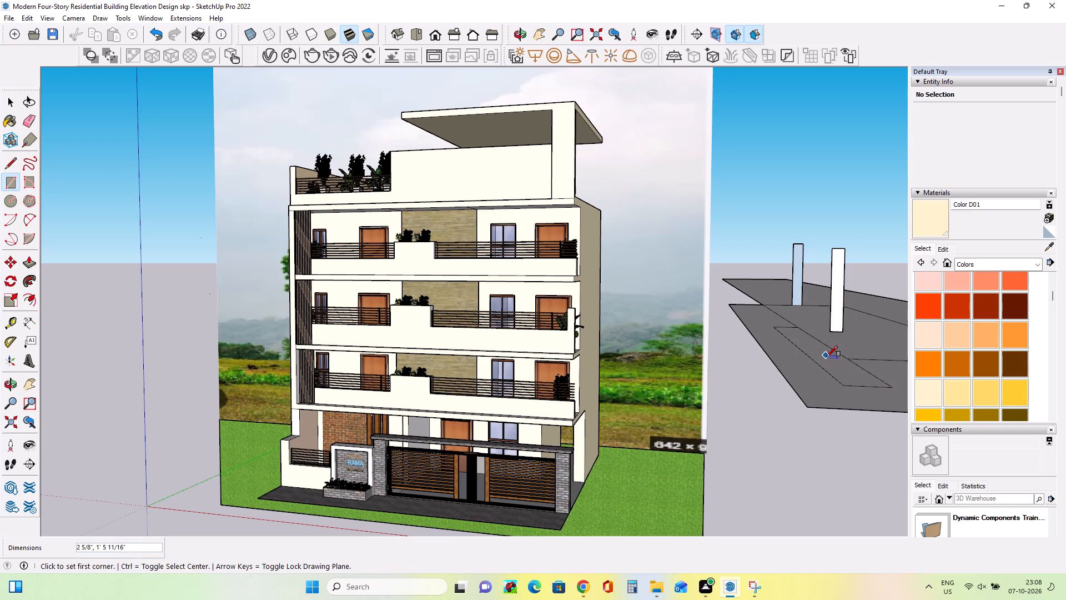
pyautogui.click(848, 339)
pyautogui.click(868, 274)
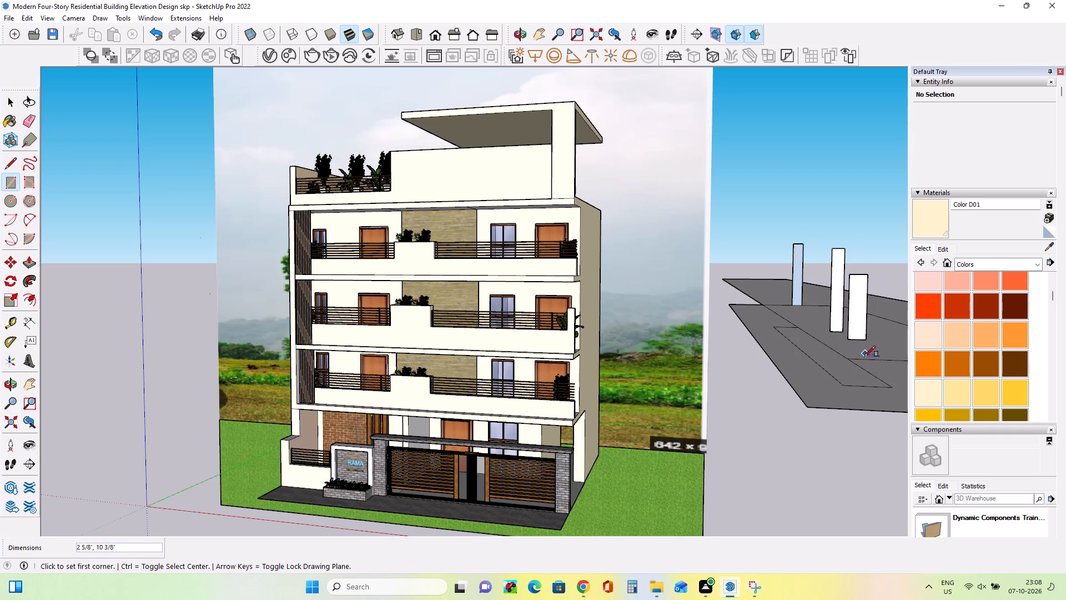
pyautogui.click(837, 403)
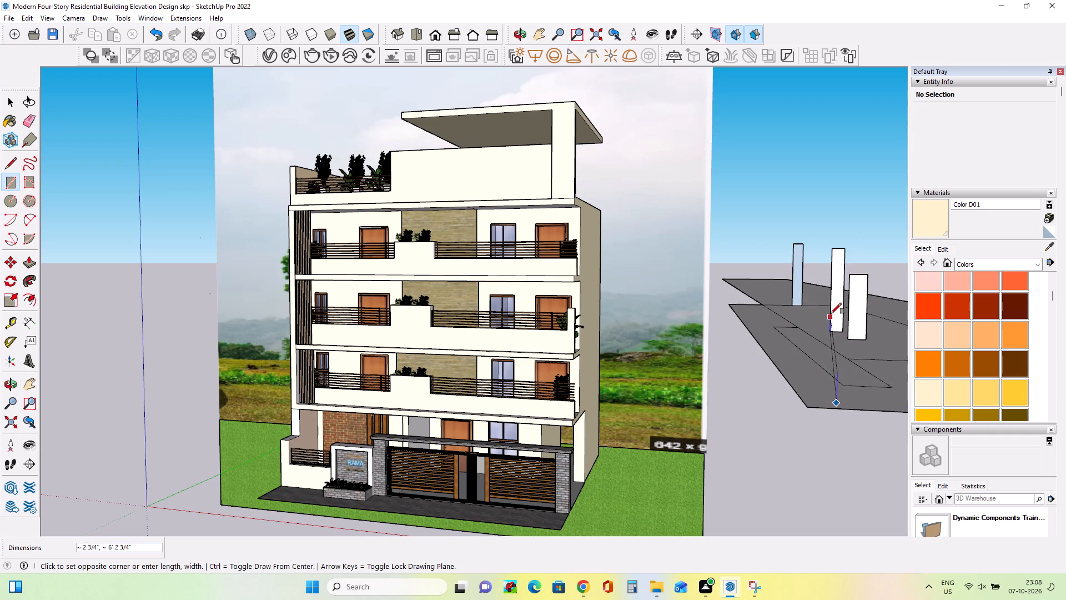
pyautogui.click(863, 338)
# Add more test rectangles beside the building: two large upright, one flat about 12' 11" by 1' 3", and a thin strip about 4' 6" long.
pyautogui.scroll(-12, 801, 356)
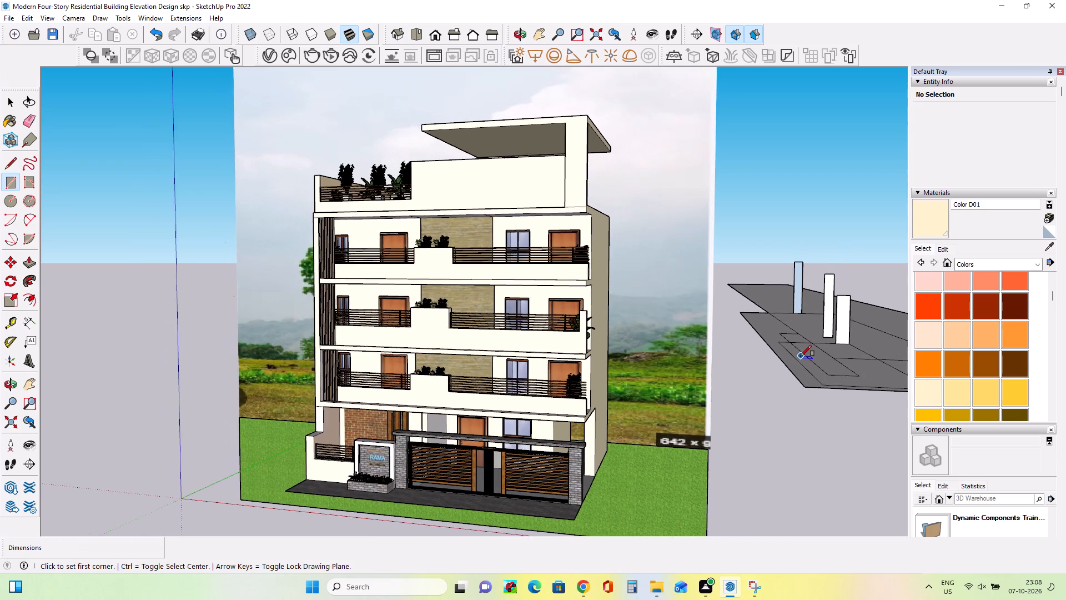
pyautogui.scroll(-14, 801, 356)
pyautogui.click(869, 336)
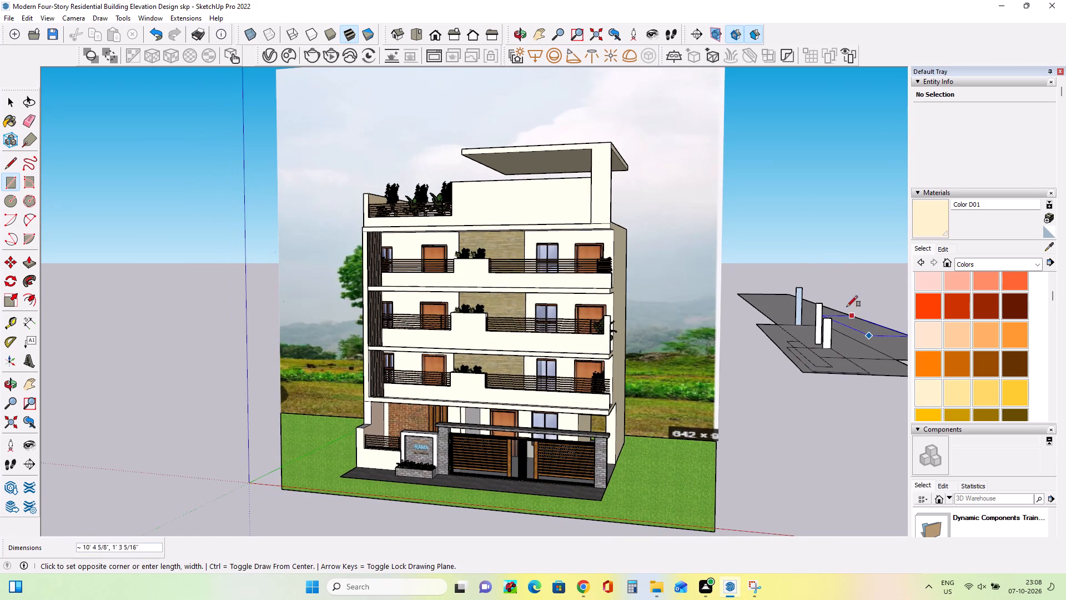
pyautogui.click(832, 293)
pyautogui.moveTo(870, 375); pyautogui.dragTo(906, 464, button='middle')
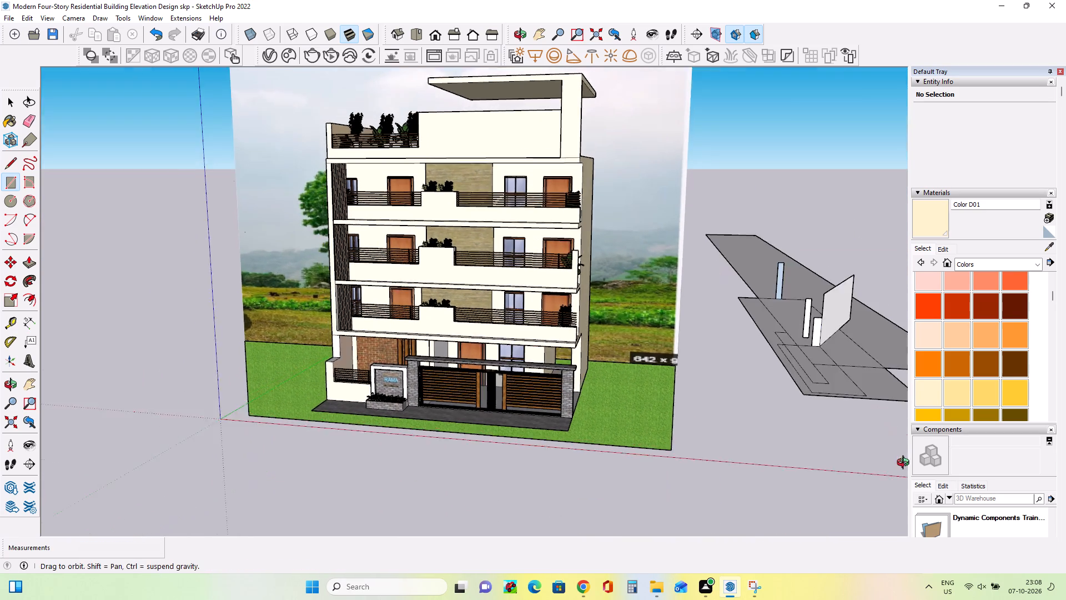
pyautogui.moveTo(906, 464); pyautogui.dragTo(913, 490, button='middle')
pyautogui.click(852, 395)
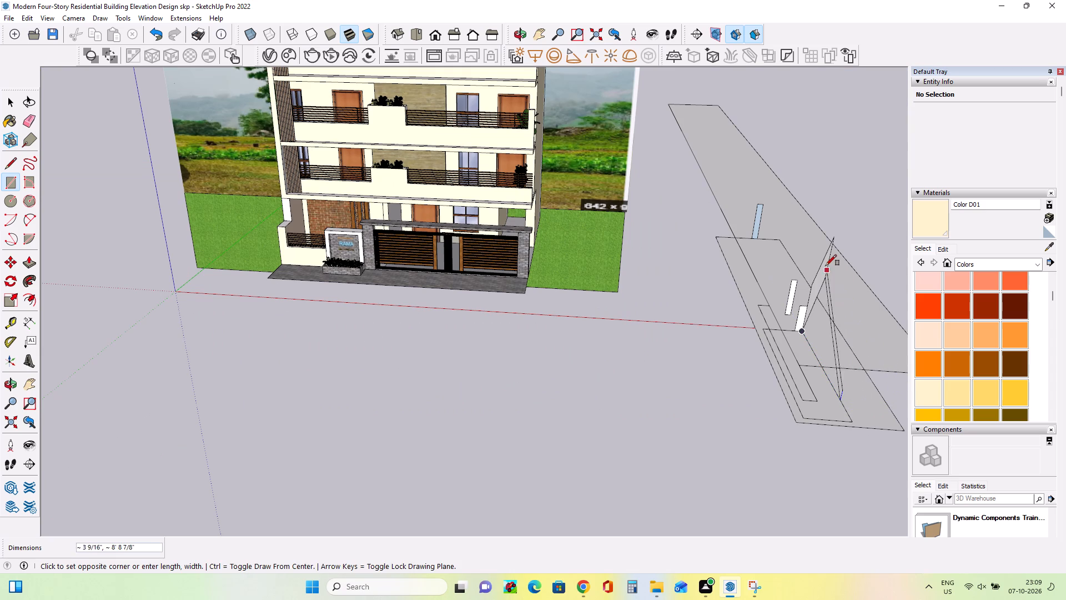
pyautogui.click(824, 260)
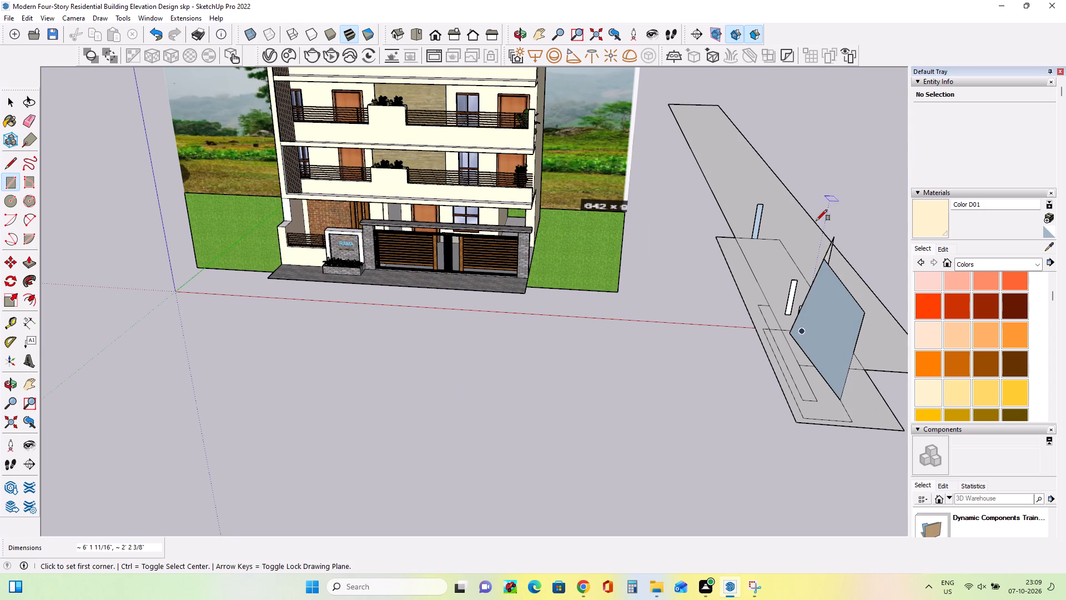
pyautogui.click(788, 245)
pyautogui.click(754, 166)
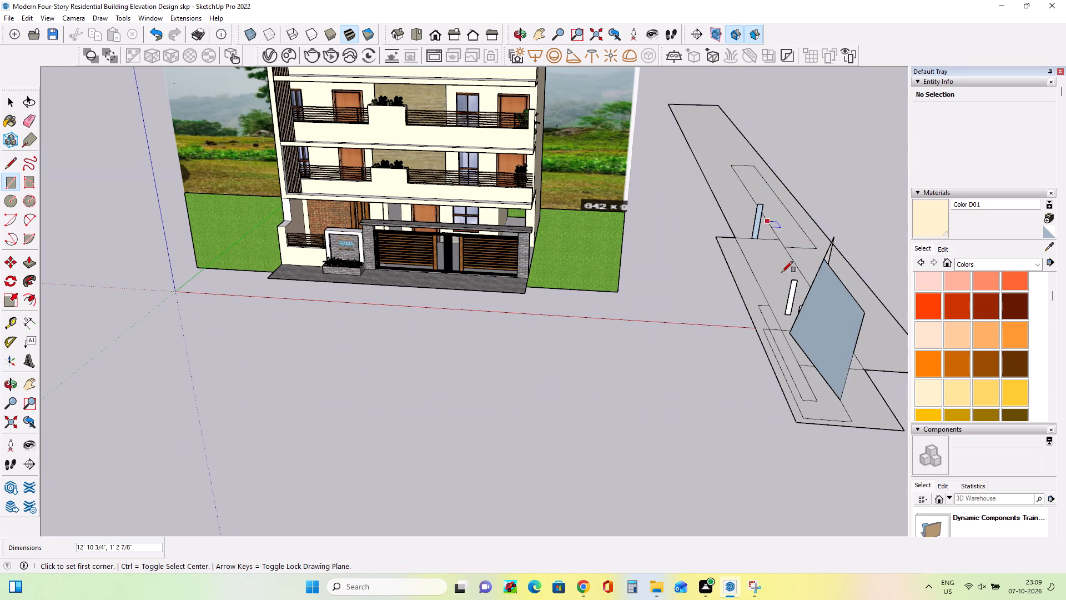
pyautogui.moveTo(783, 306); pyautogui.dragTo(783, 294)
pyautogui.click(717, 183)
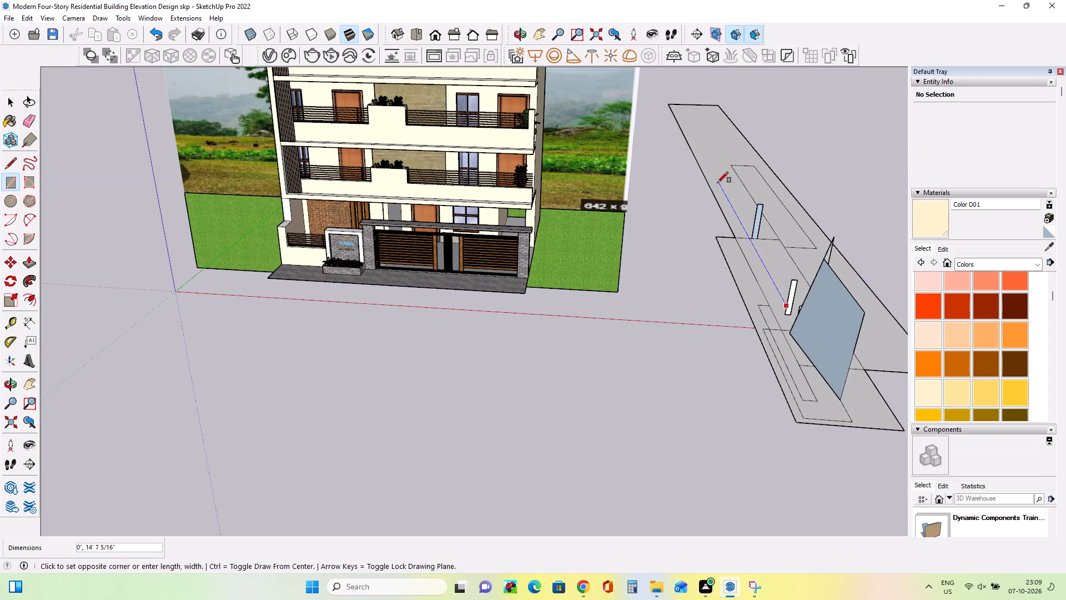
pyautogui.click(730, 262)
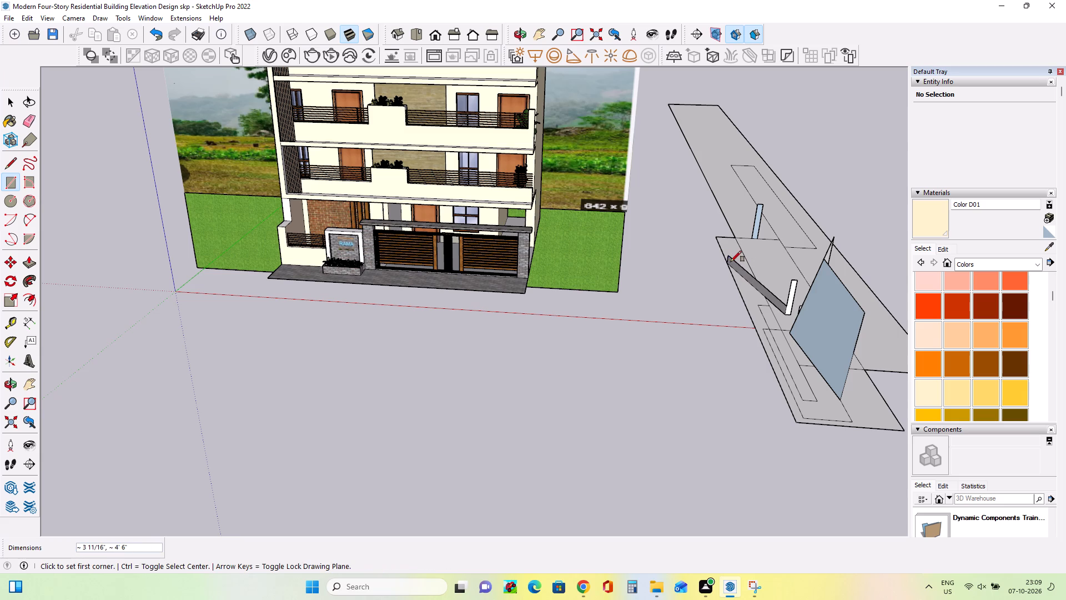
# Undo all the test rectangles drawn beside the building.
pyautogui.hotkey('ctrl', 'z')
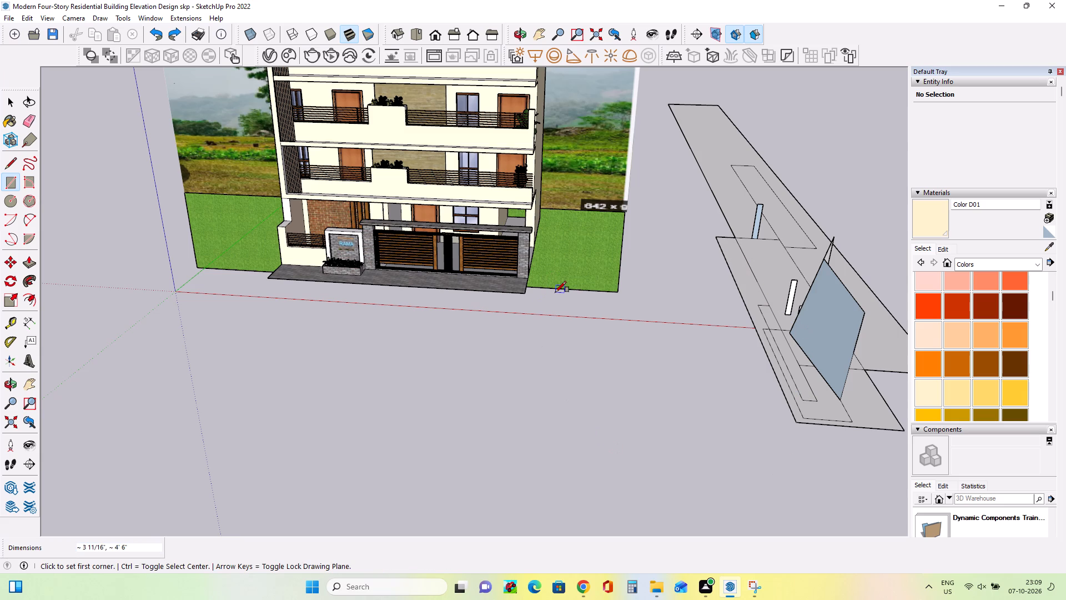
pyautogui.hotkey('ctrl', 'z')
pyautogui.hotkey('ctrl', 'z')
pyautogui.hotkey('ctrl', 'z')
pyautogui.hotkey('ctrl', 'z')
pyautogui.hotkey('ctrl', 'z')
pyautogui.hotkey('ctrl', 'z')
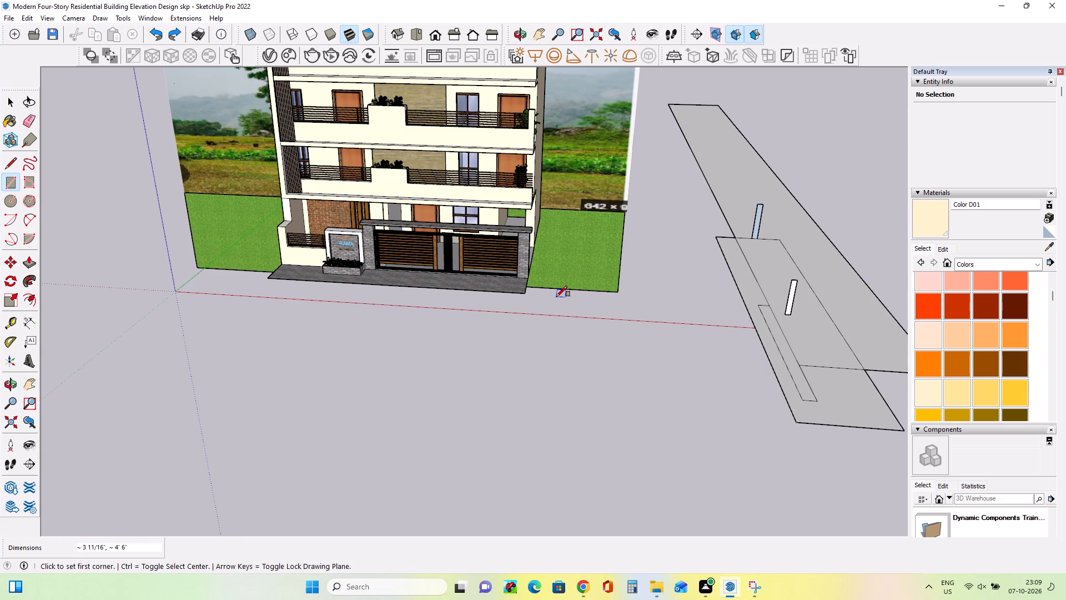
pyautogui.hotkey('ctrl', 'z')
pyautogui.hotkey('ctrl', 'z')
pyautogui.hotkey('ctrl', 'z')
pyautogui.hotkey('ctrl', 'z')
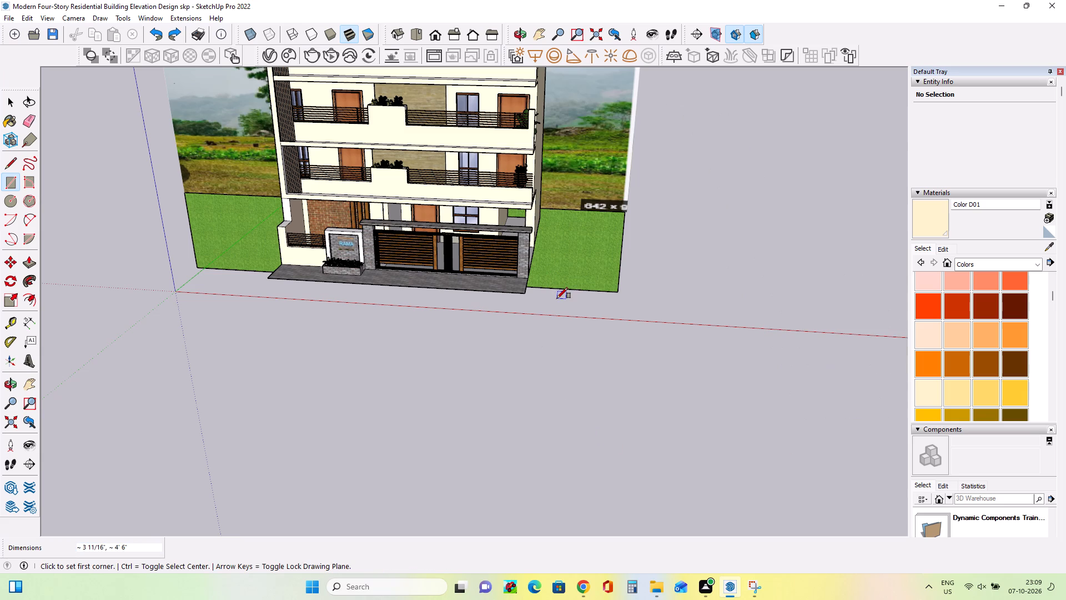
# Frame the whole four-story building from a slightly raised front angle, from the entrance gate up to the roof canopy.
pyautogui.moveTo(505, 447); pyautogui.dragTo(506, 334, button='middle')
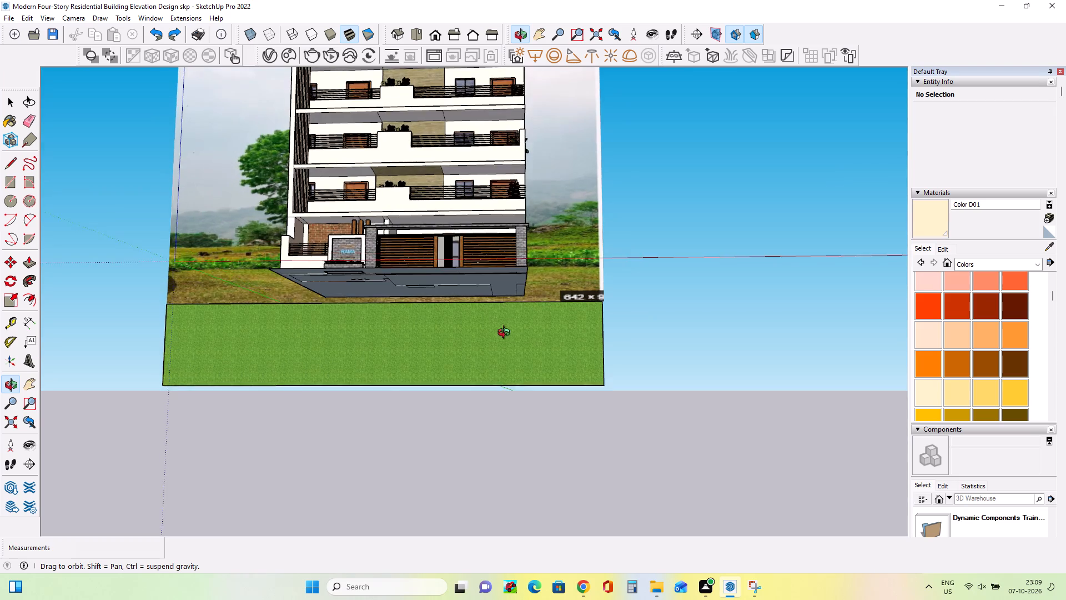
pyautogui.moveTo(506, 334); pyautogui.dragTo(492, 350, button='middle')
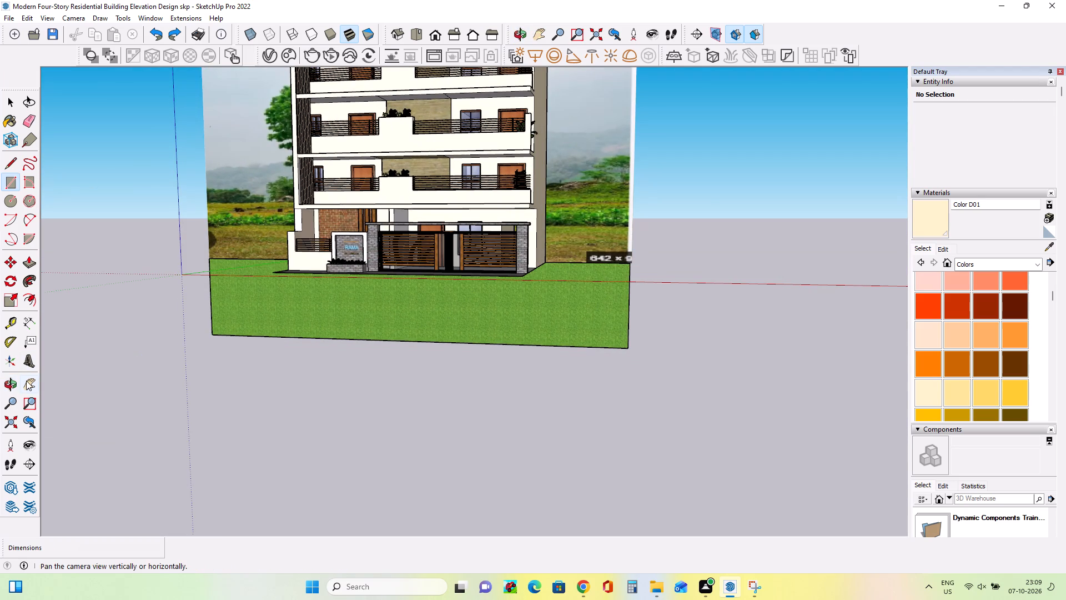
pyautogui.click(26, 381)
pyautogui.moveTo(560, 232); pyautogui.dragTo(545, 356)
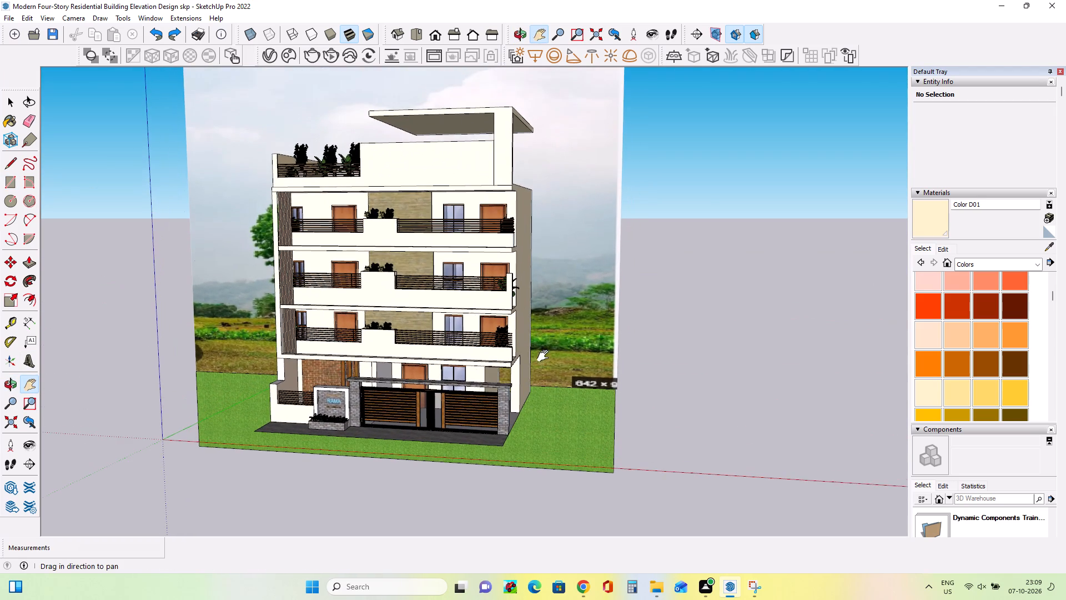
pyautogui.moveTo(721, 328); pyautogui.dragTo(702, 341, button='middle')
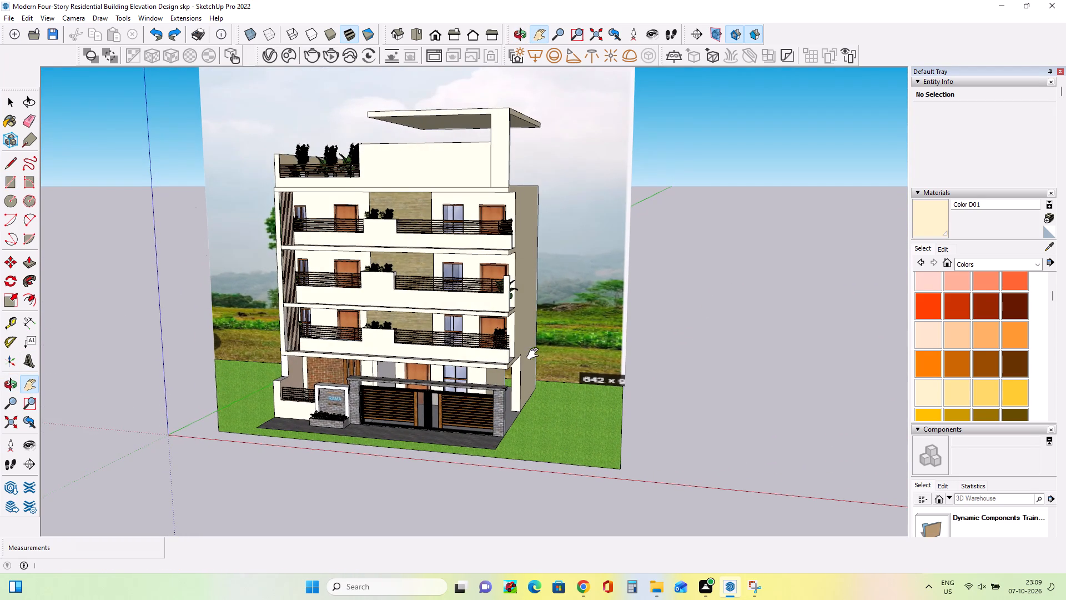
pyautogui.scroll(1, 514, 348)
pyautogui.moveTo(485, 329); pyautogui.dragTo(518, 378)
pyautogui.scroll(1, 533, 439)
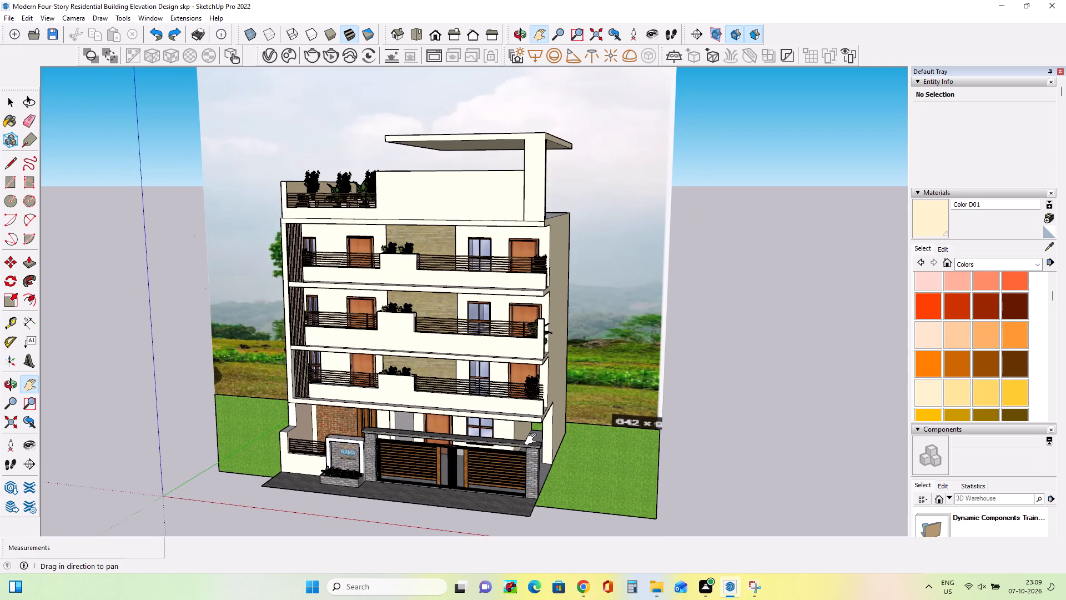
pyautogui.scroll(1, 533, 439)
pyautogui.scroll(-1, 533, 439)
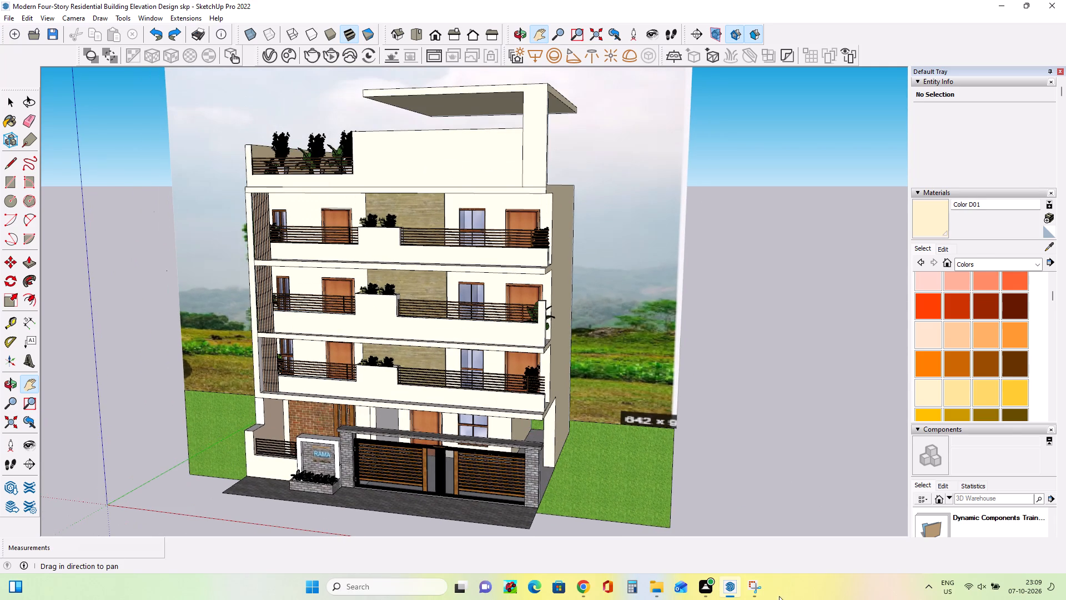